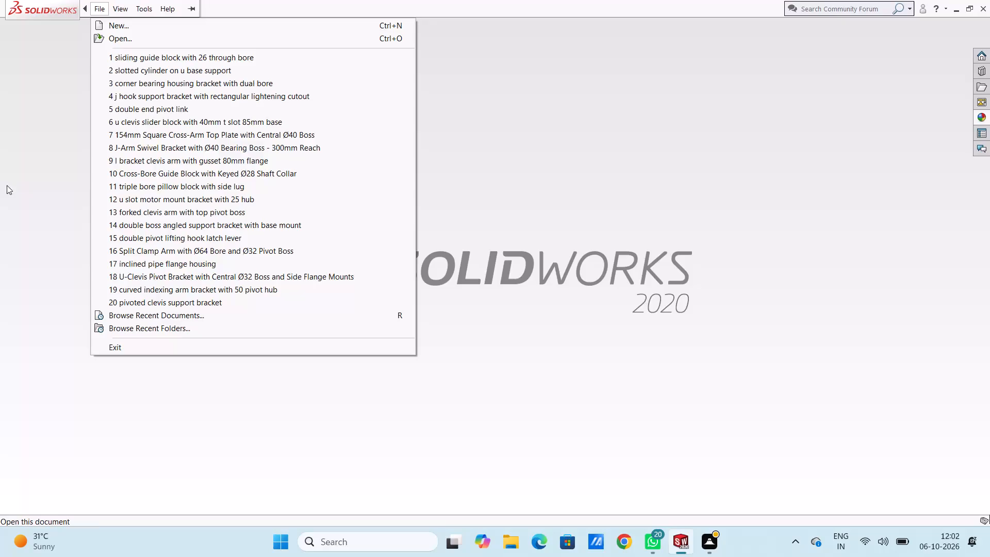
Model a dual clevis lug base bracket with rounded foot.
Create a new part document.
click(31, 183)
click(123, 11)
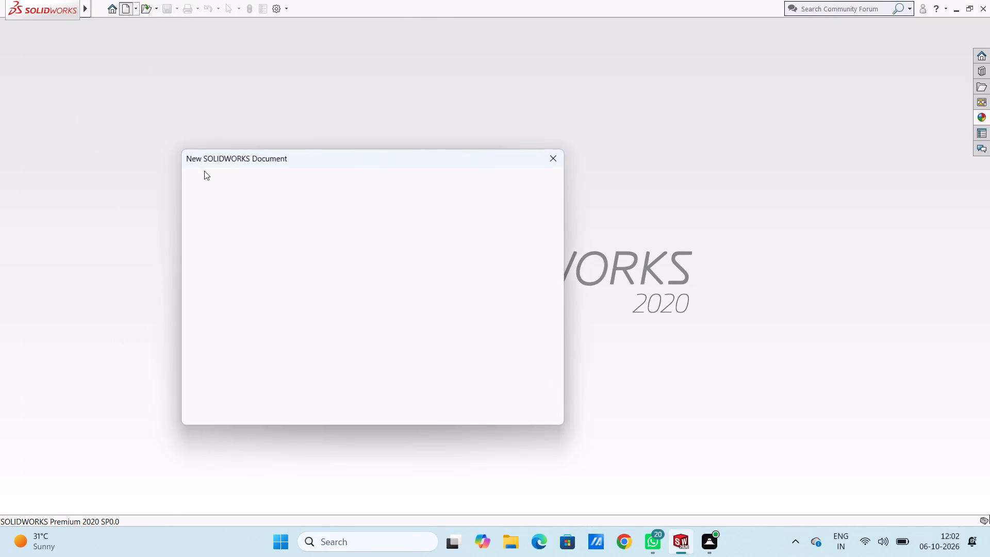
click(431, 398)
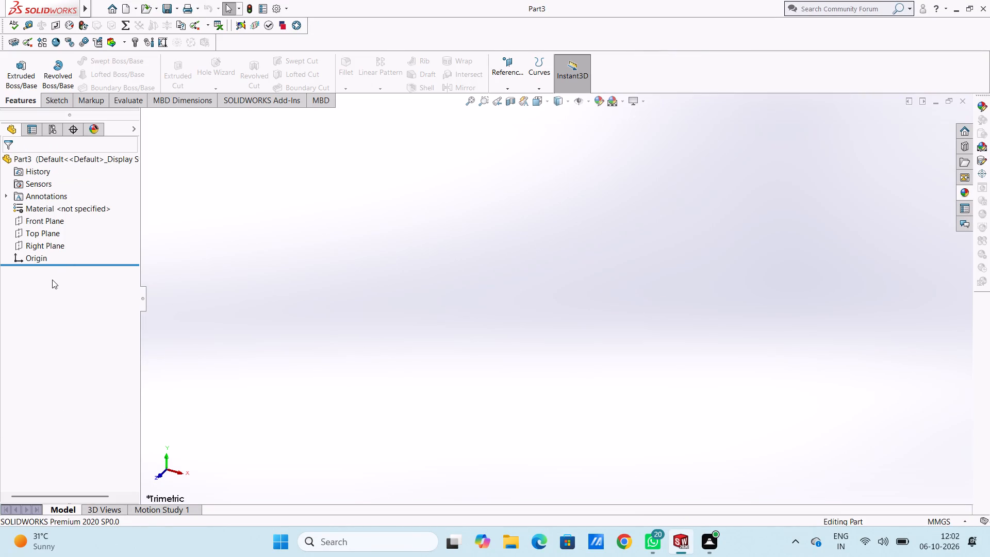
Sketch a center rectangle on the Top Plane, centred on the origin, 100 mm wide and 60 mm high.
click(56, 230)
click(67, 219)
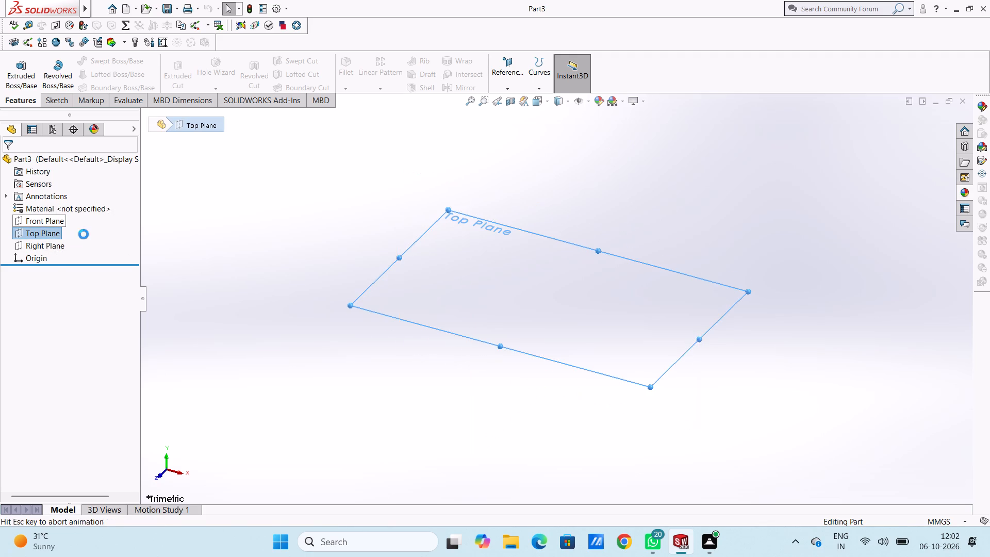
click(243, 301)
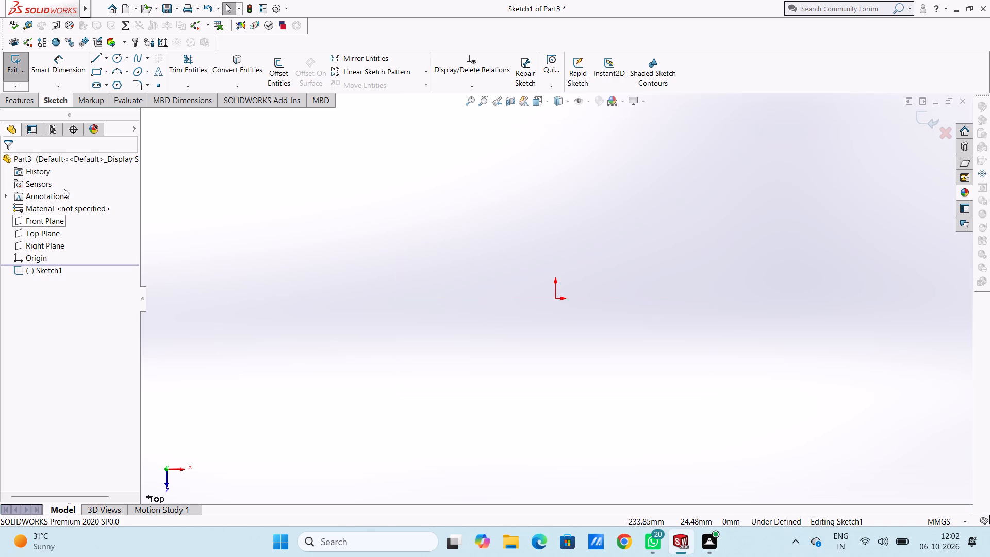
click(107, 70)
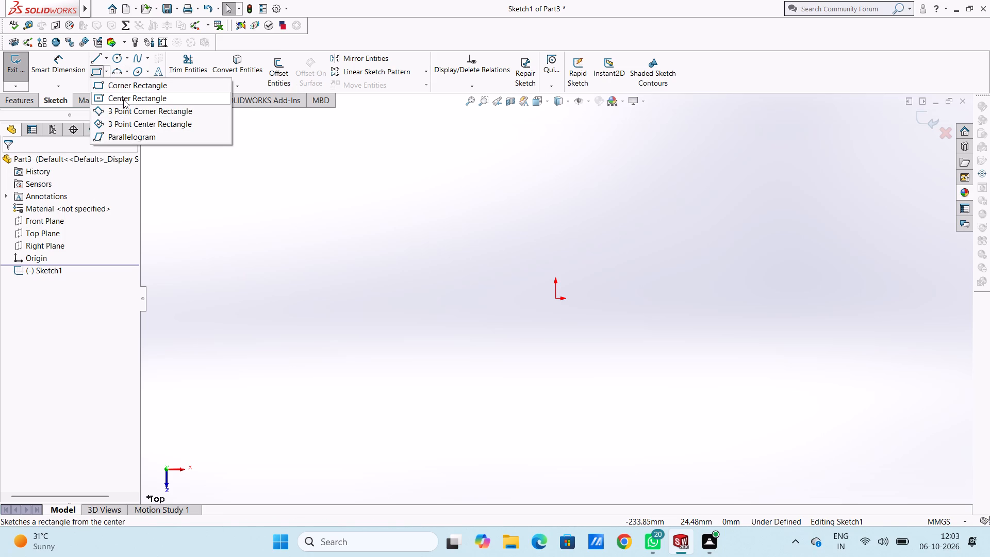
click(123, 100)
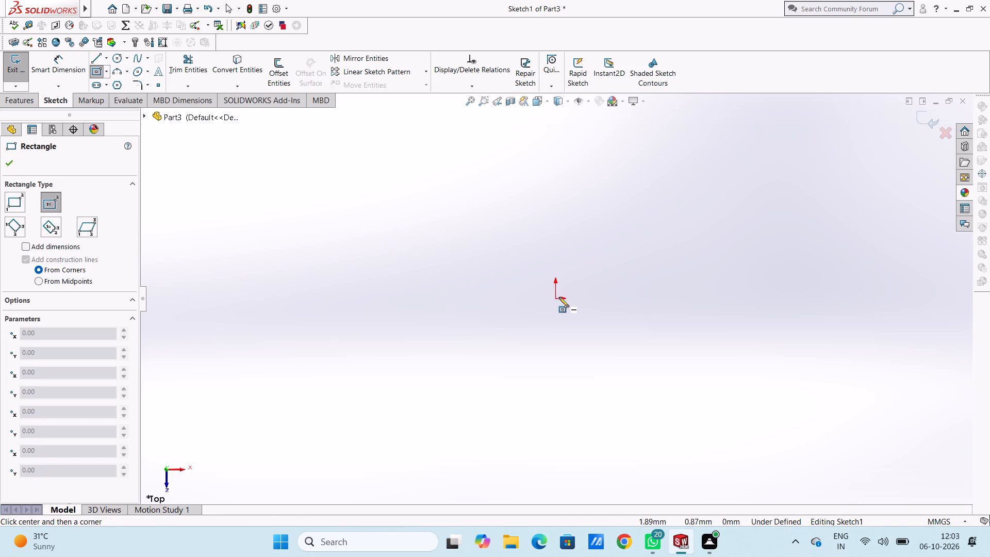
click(554, 300)
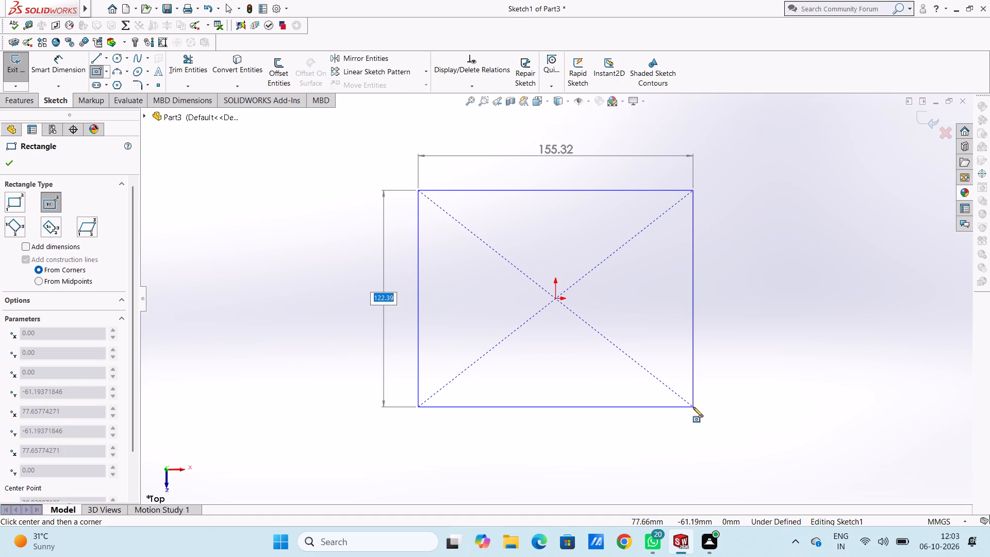
text(60)
key(Return)
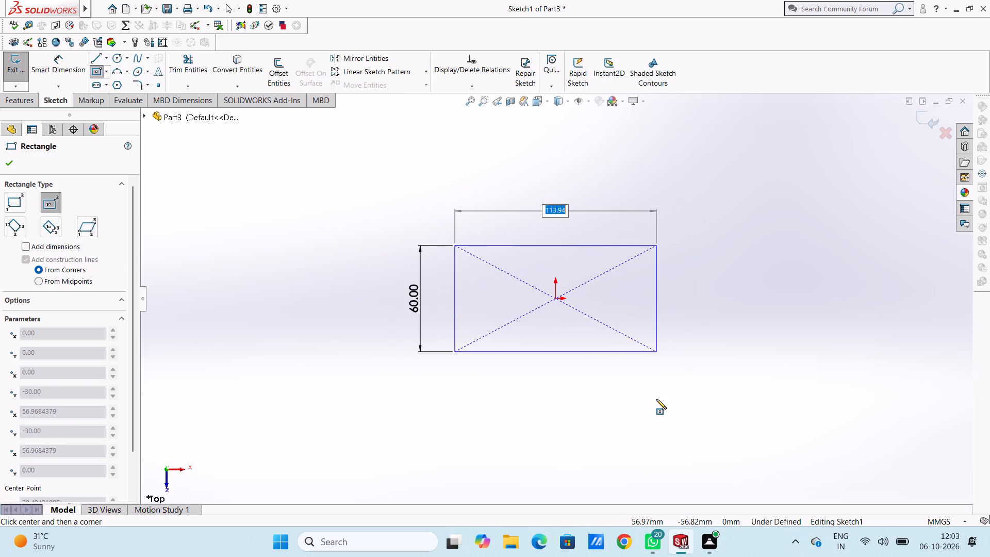
text(100)
key(Return)
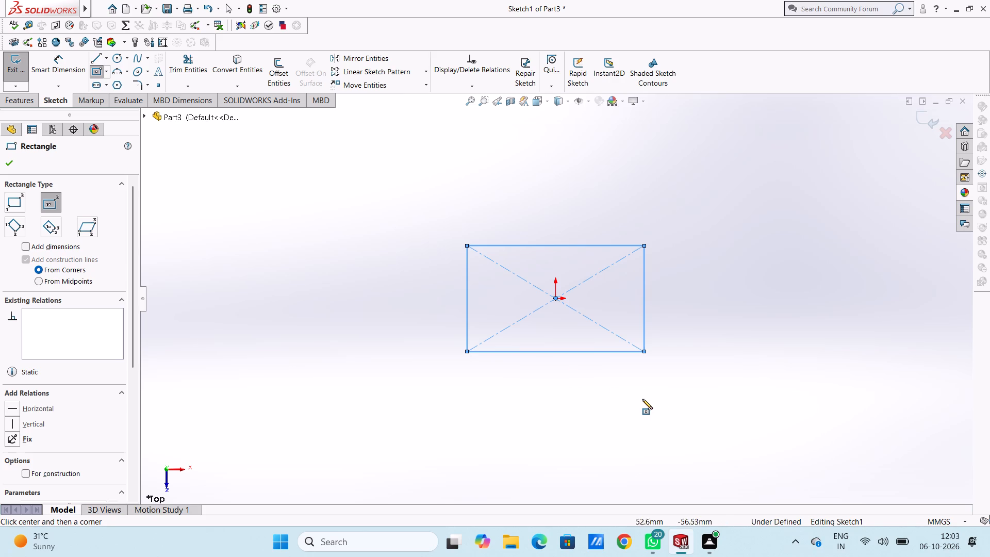
click(10, 161)
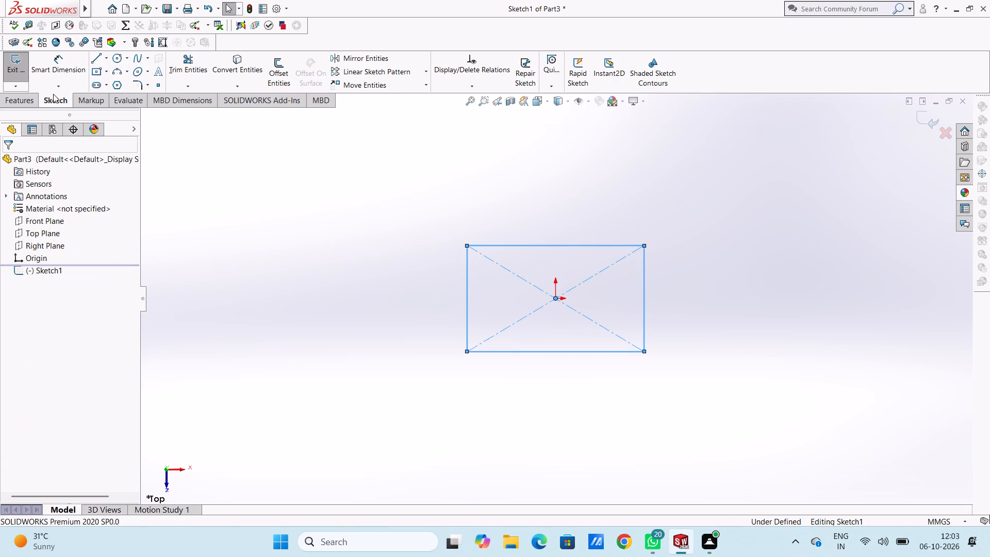
Dimension the rectangle's vertical side as 60 mm and its horizontal side as 100 mm.
click(73, 68)
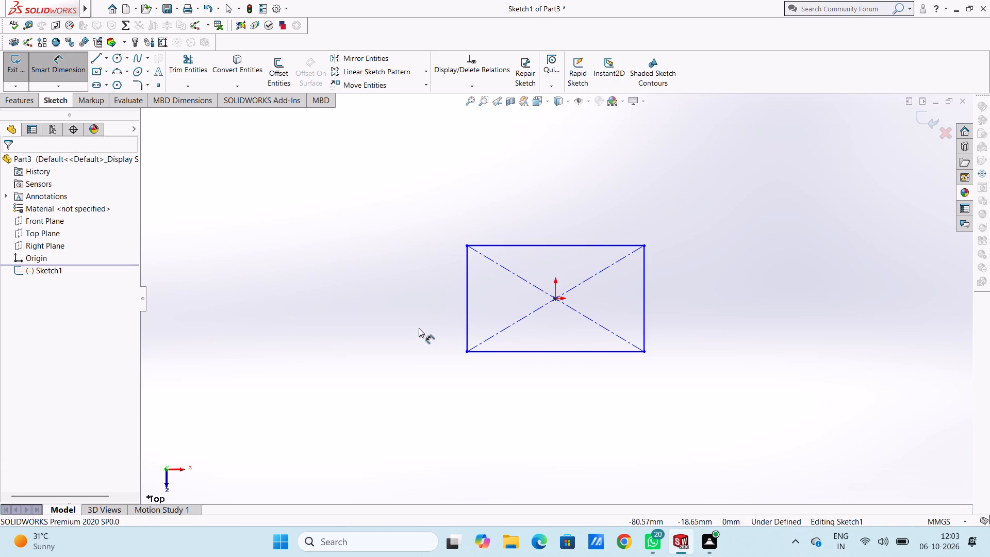
click(467, 319)
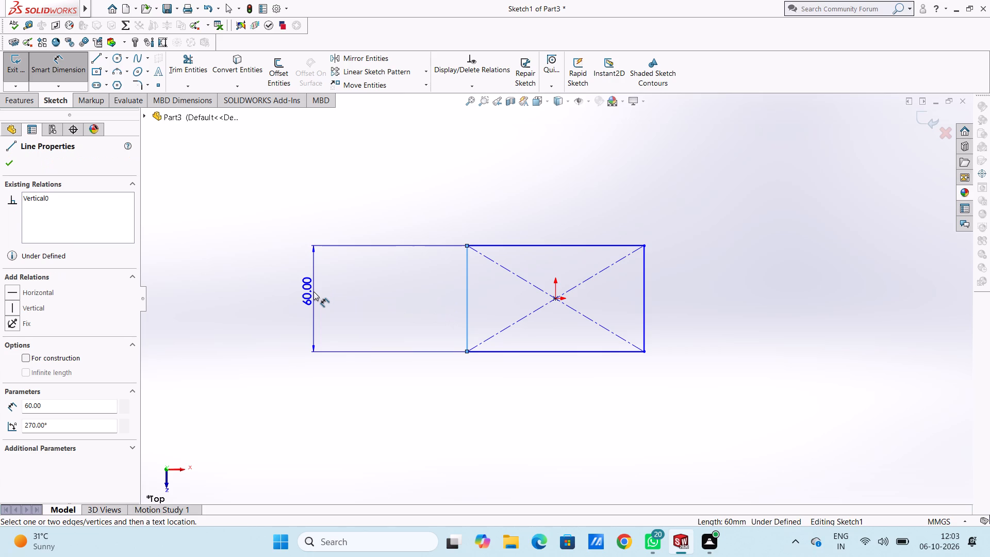
click(313, 291)
click(266, 273)
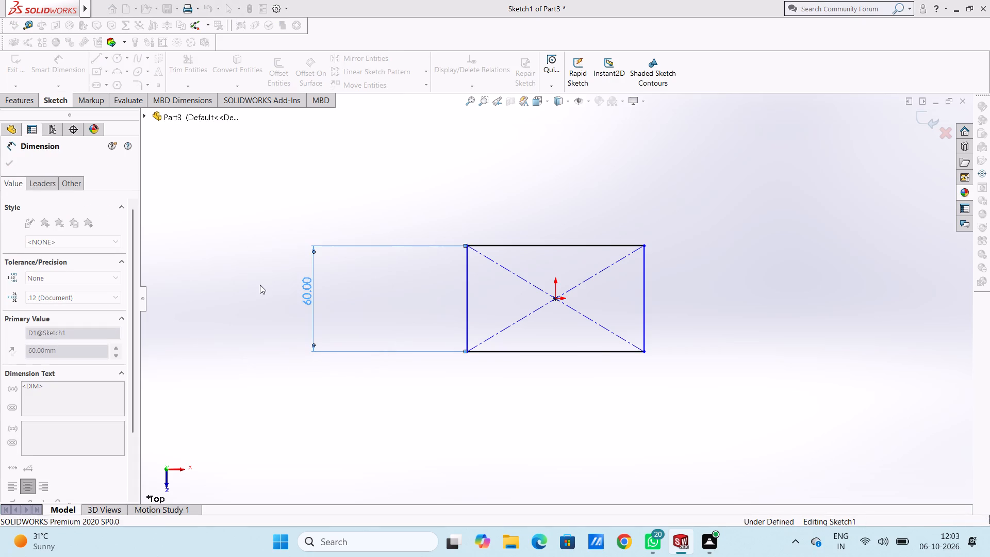
click(260, 285)
click(500, 248)
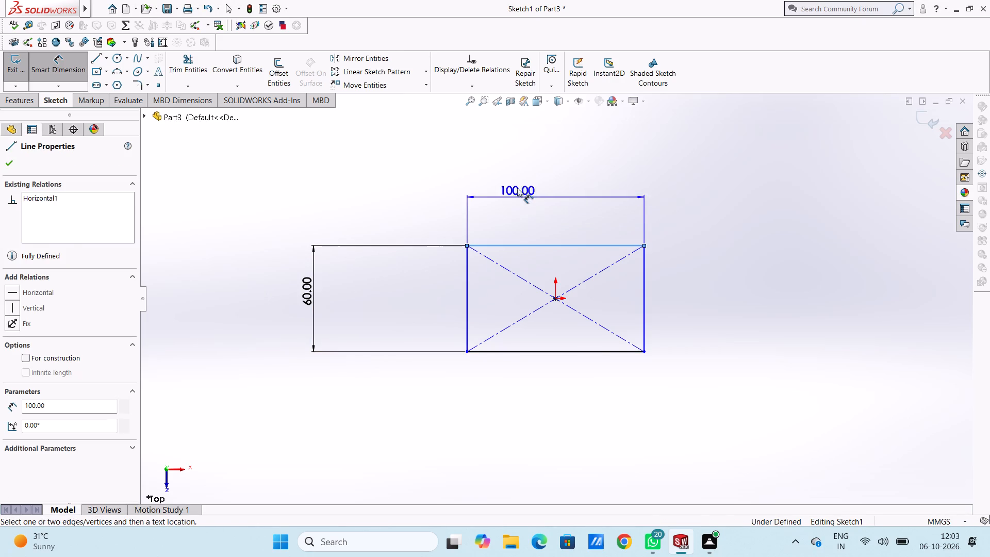
click(527, 149)
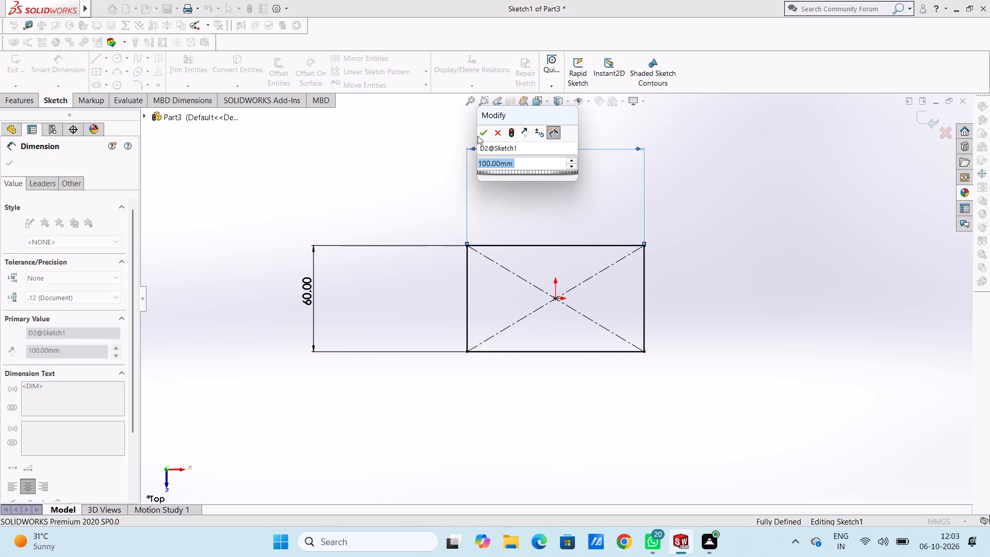
click(484, 133)
click(414, 196)
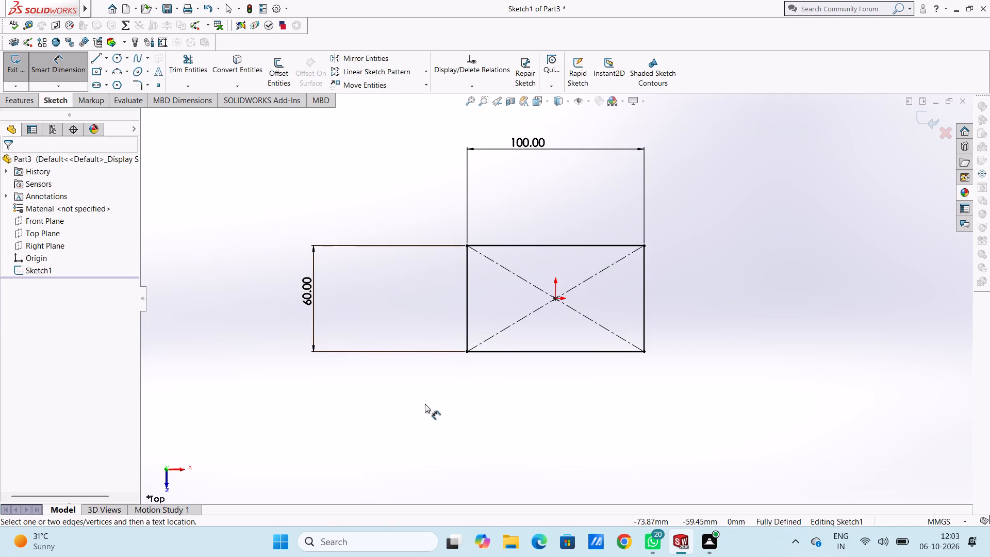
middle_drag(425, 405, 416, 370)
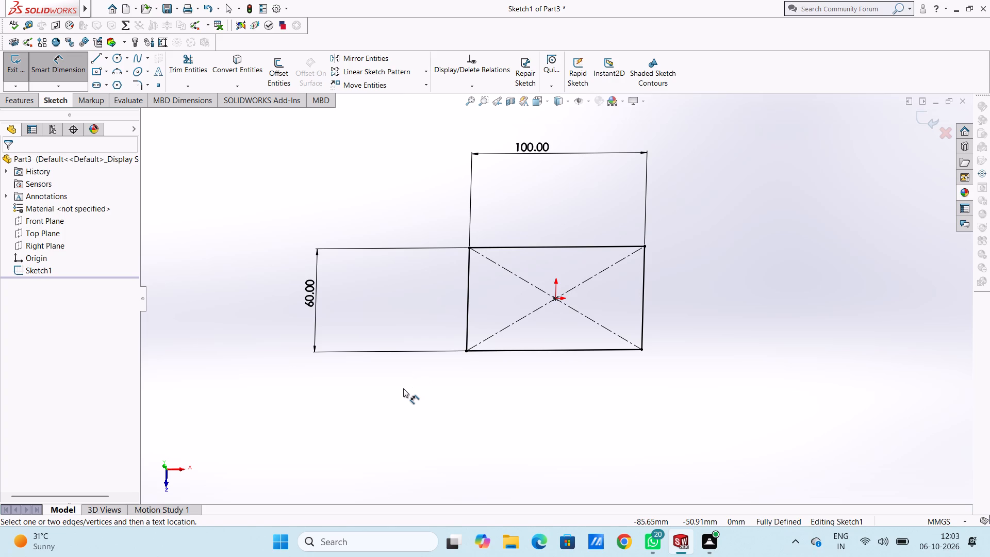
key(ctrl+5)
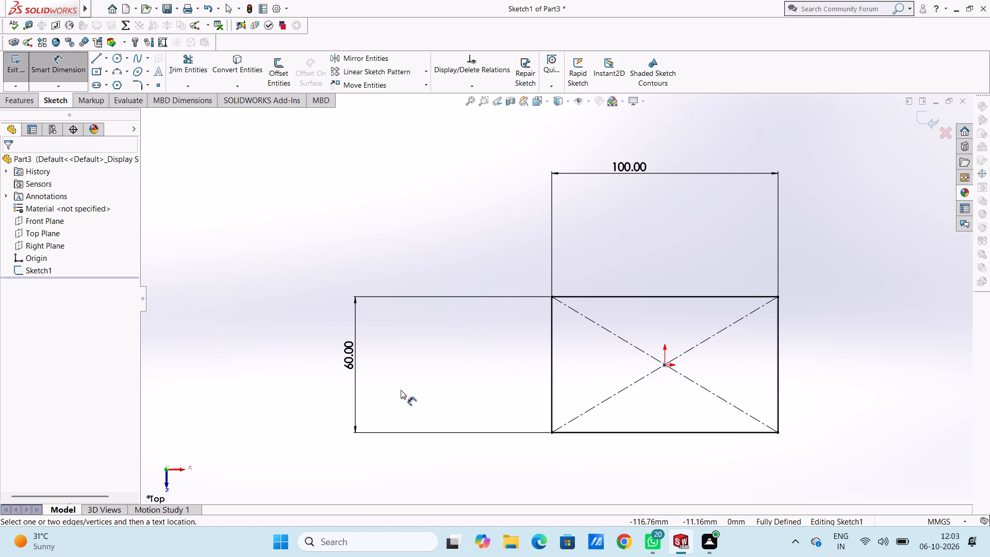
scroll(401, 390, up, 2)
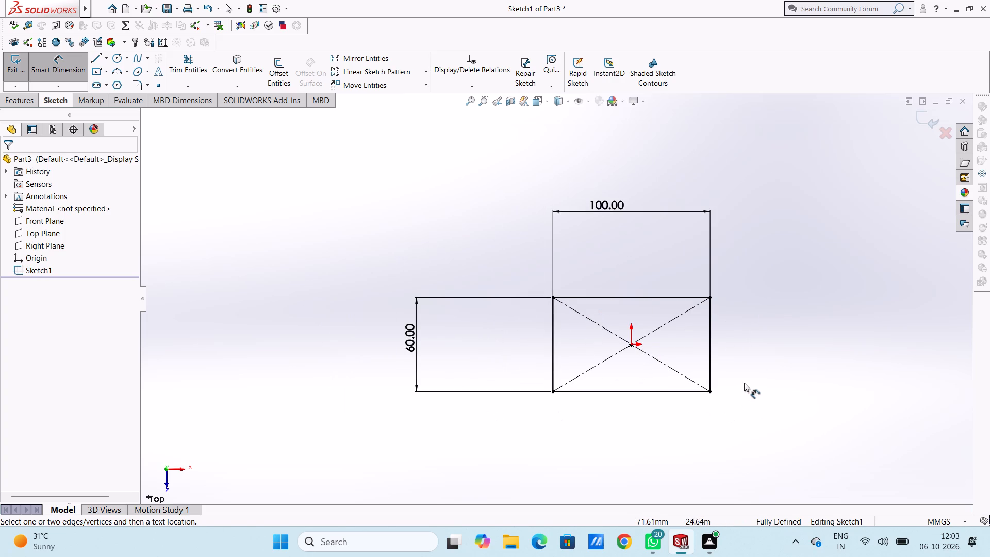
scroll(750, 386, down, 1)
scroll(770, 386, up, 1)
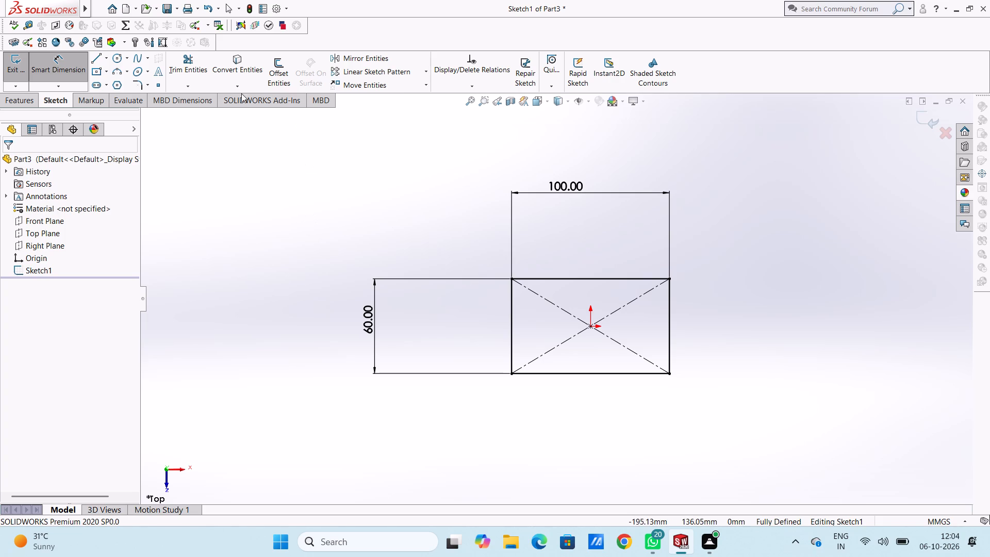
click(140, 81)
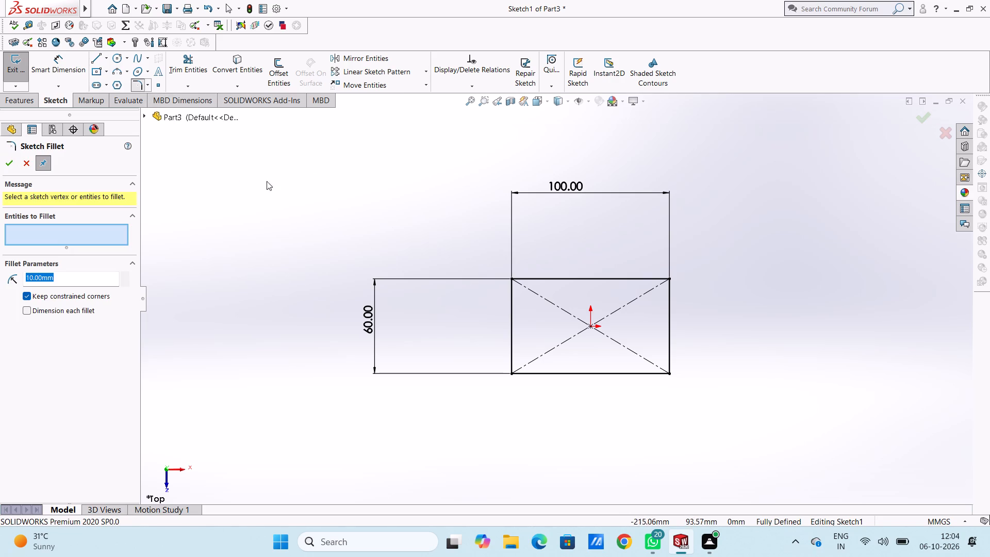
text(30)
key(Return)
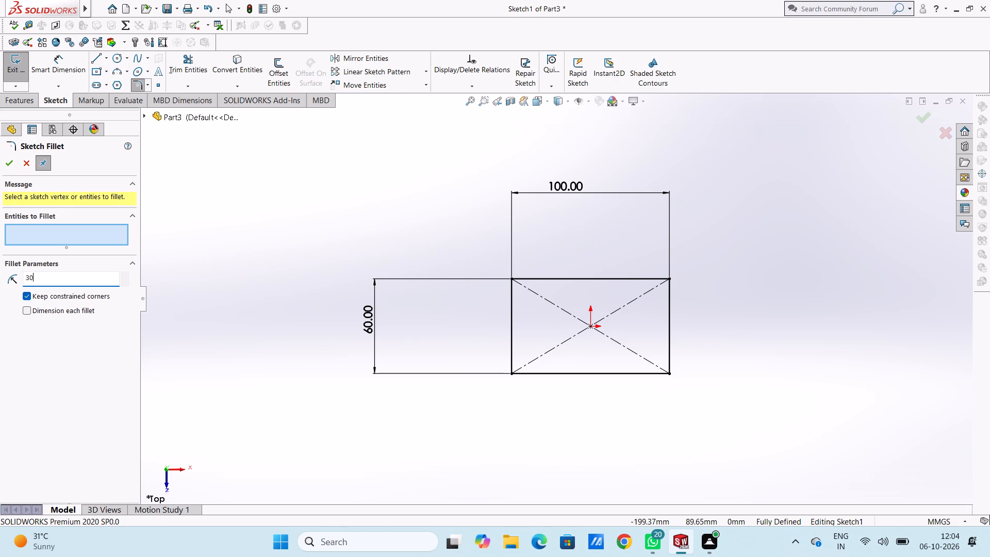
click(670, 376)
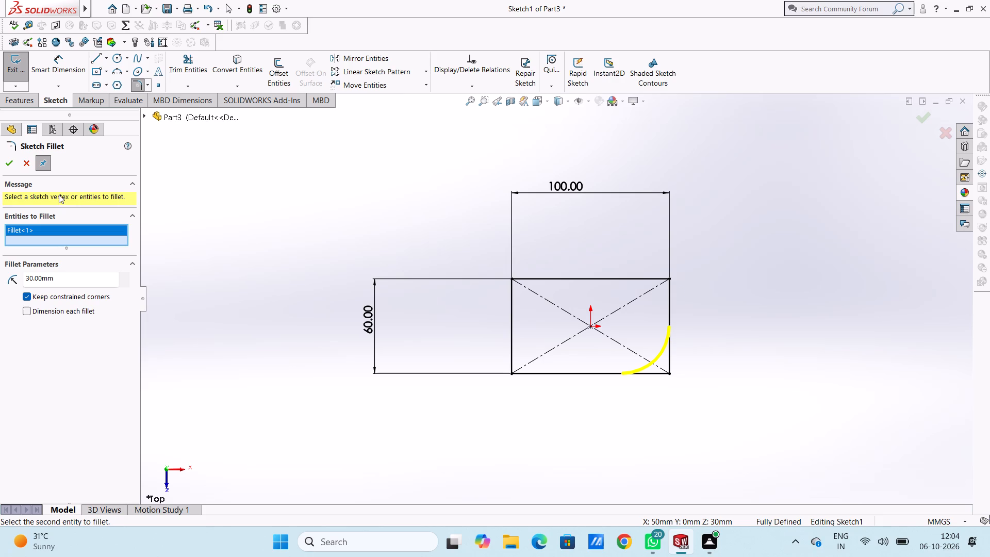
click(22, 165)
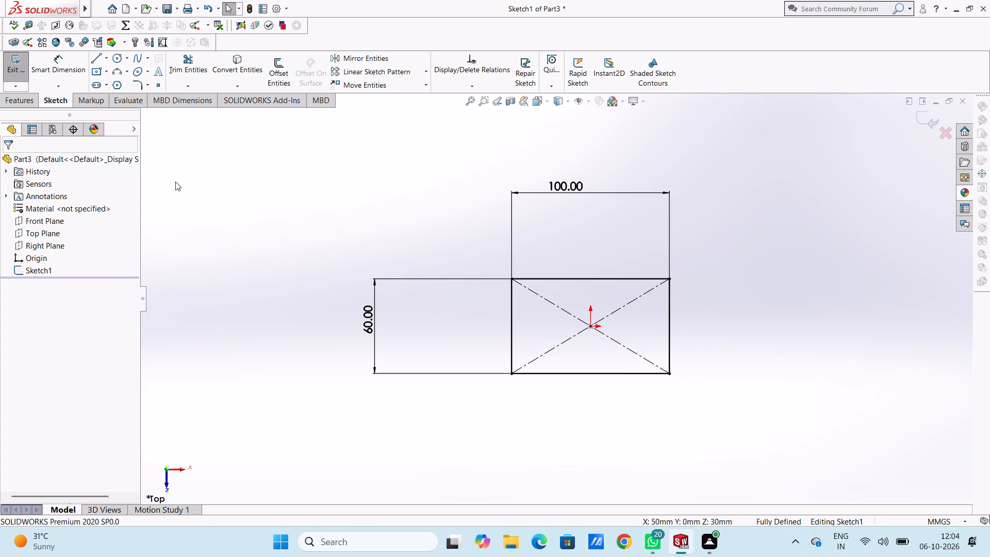
Extrude the rectangle as a blind boss 6 mm deep.
click(21, 102)
click(26, 73)
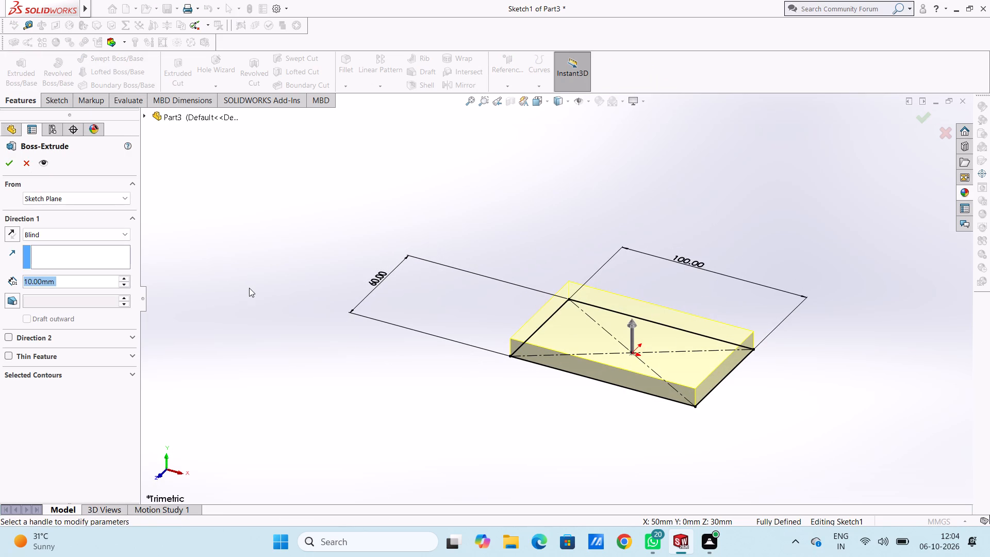
key(6)
key(Return)
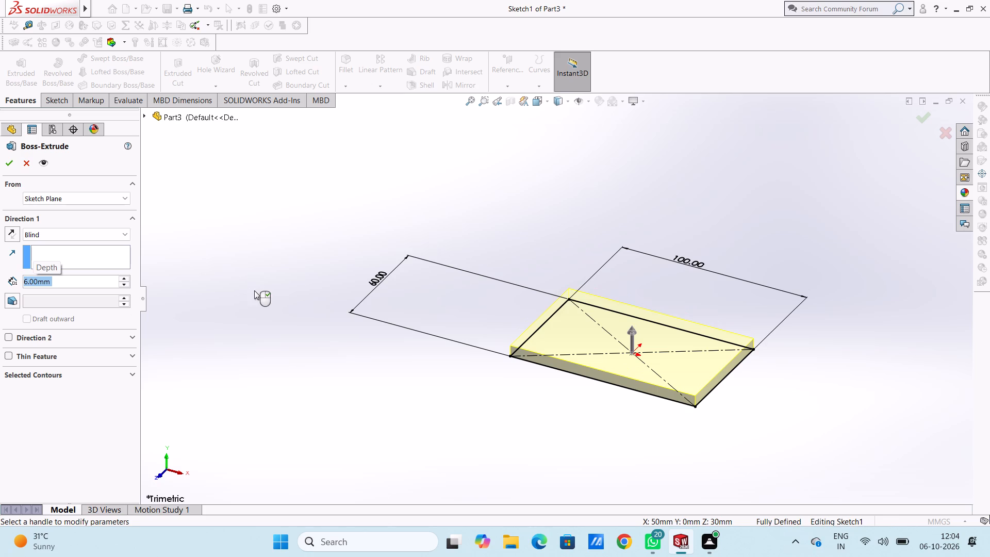
click(7, 160)
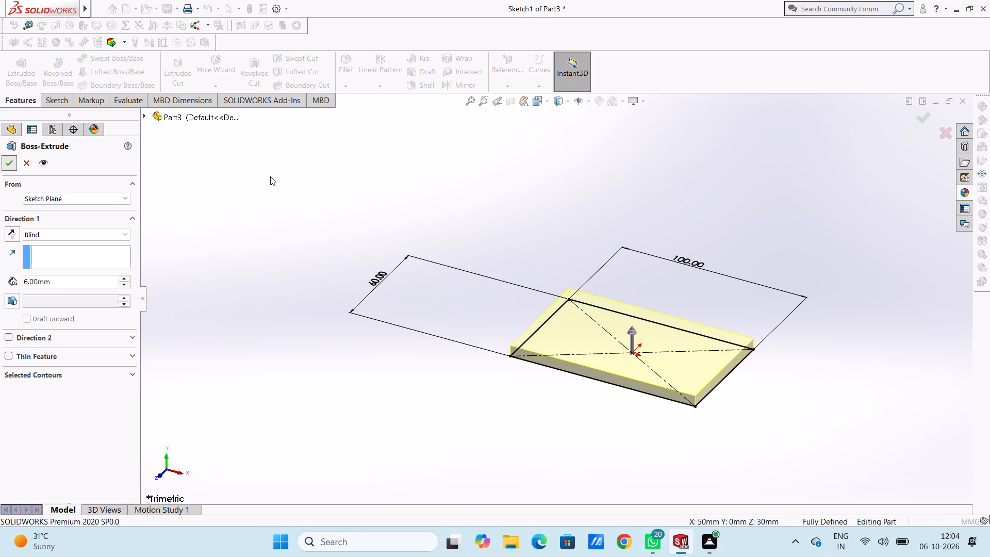
click(274, 193)
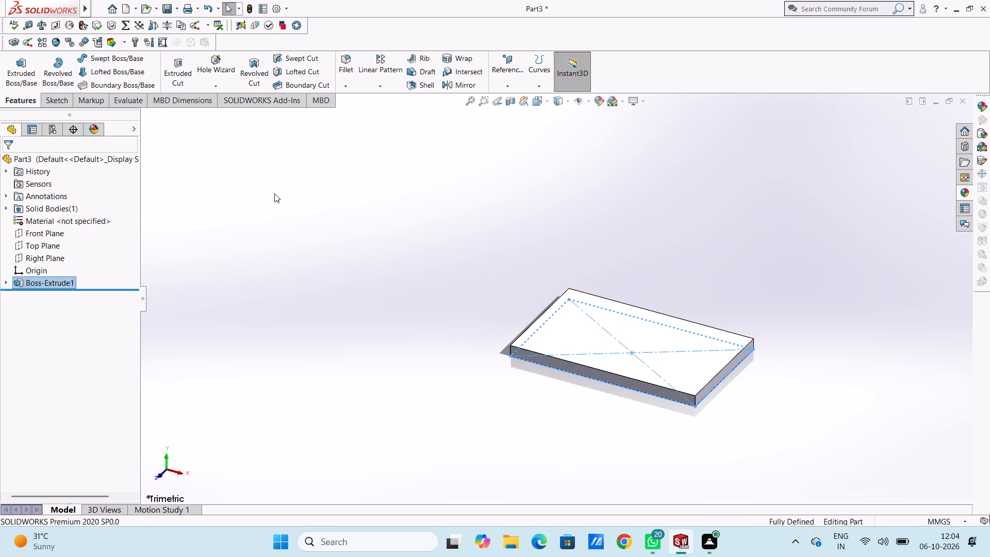
Fillet the two vertical corner edges at one short end of the plate with a 30 mm radius.
scroll(302, 334, up, 3)
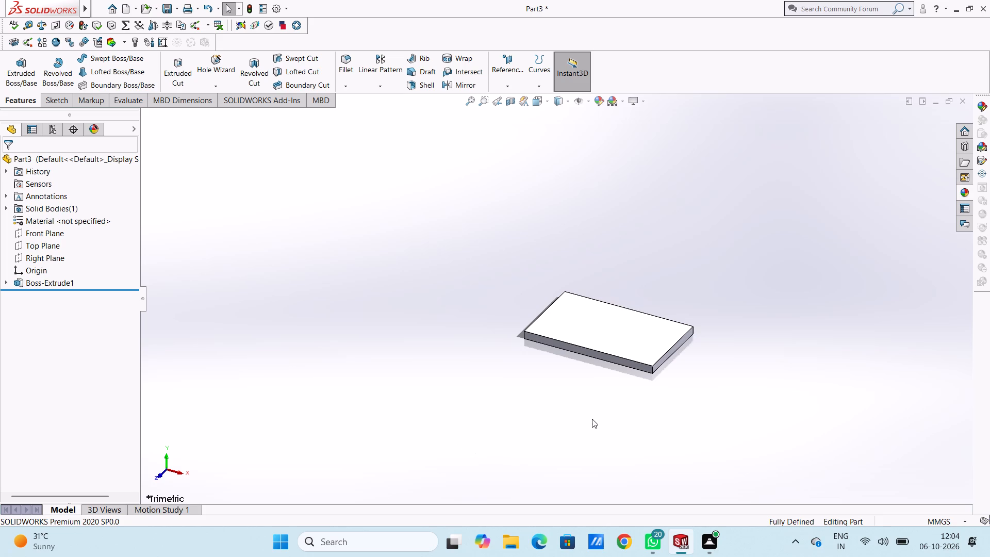
middle_drag(637, 396, 636, 367)
scroll(680, 295, down, 4)
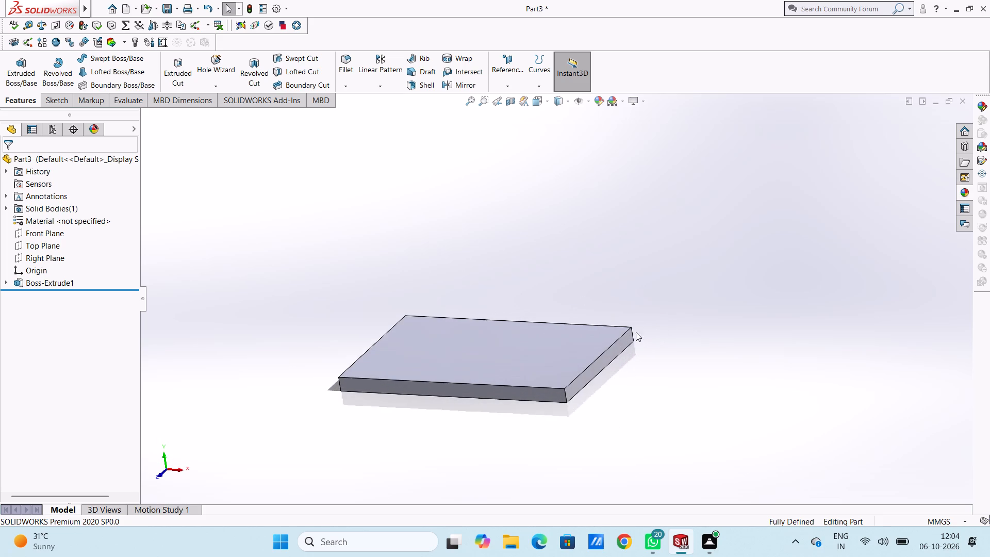
scroll(562, 466, down, 3)
scroll(615, 326, up, 3)
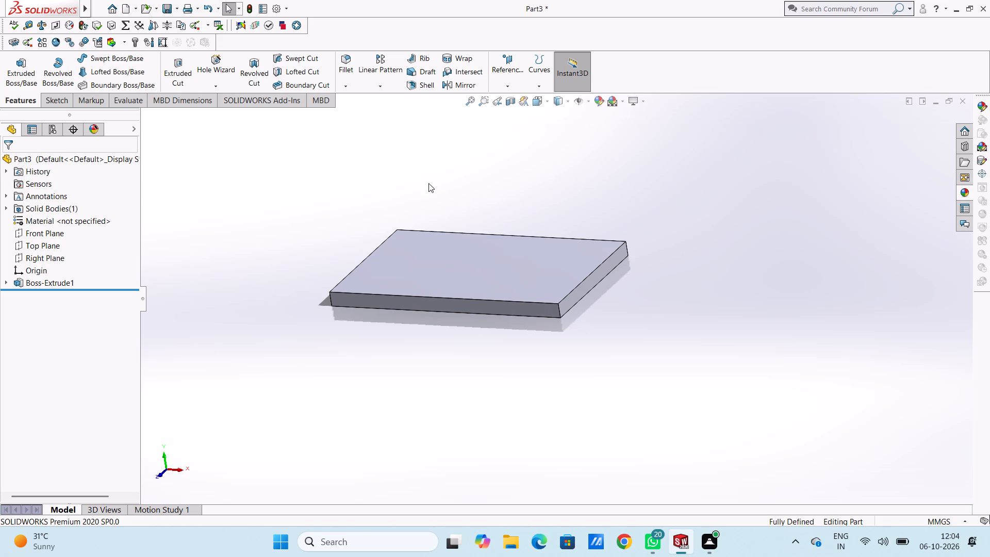
click(344, 60)
scroll(558, 290, down, 2)
click(560, 322)
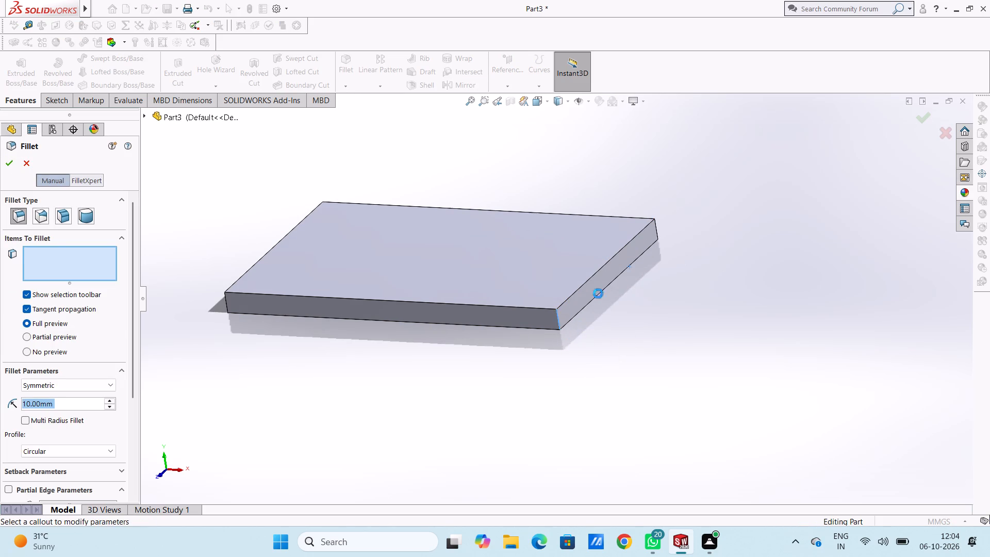
click(657, 229)
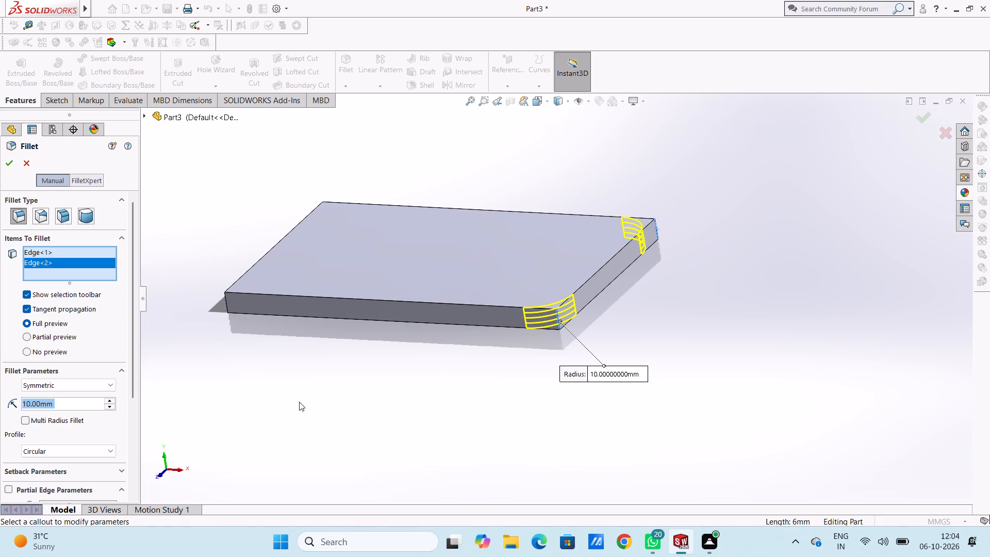
text(30)
key(Return)
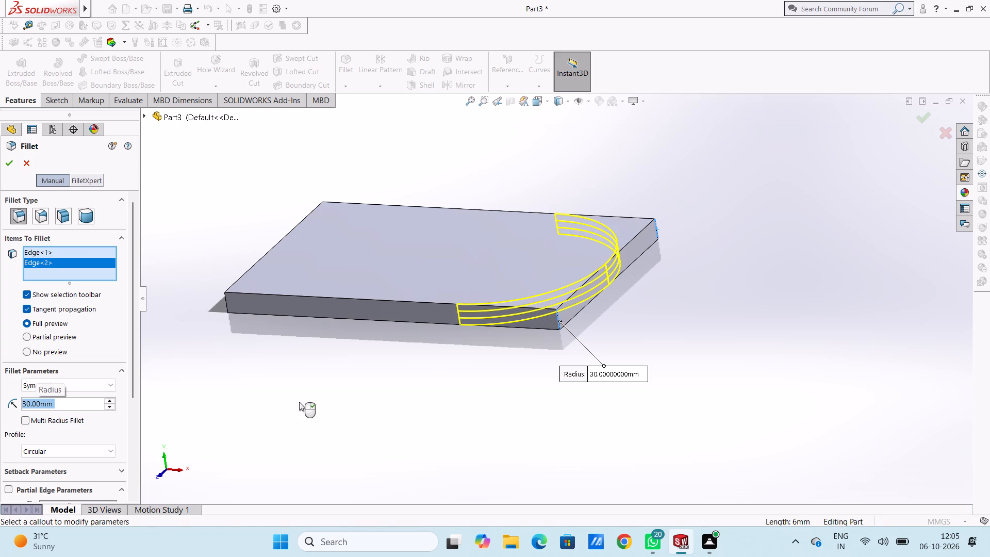
scroll(307, 386, up, 3)
middle_drag(371, 385, 406, 455)
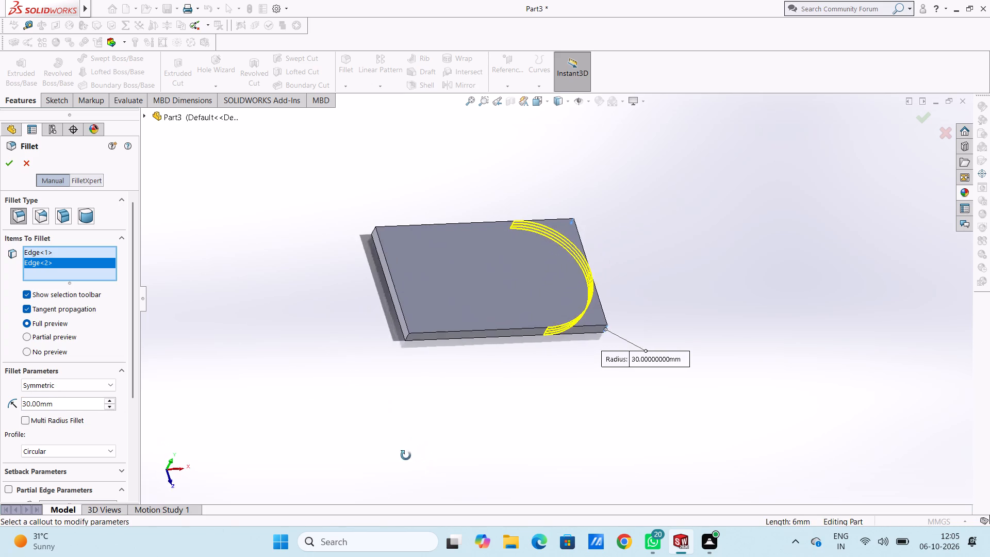
middle_drag(406, 455, 390, 446)
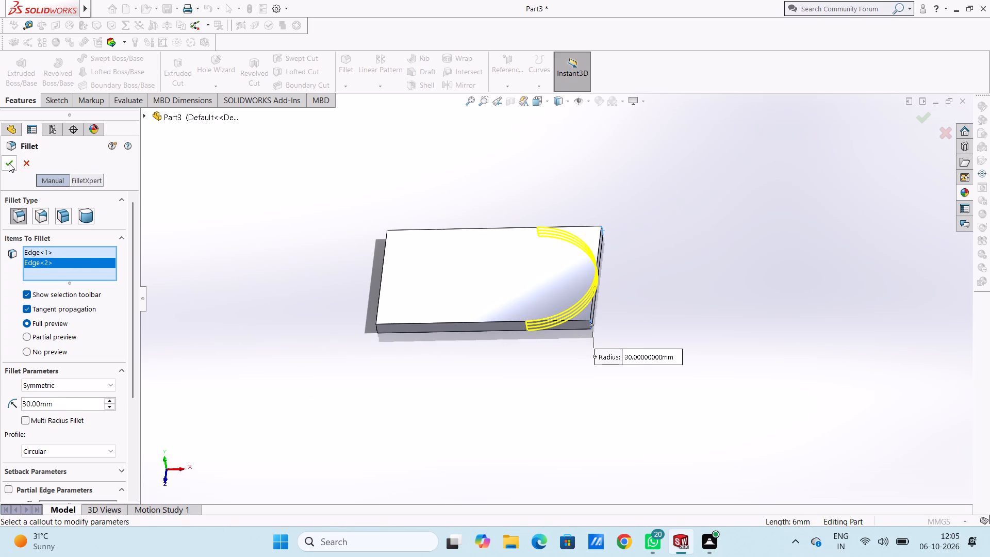
click(9, 163)
click(230, 236)
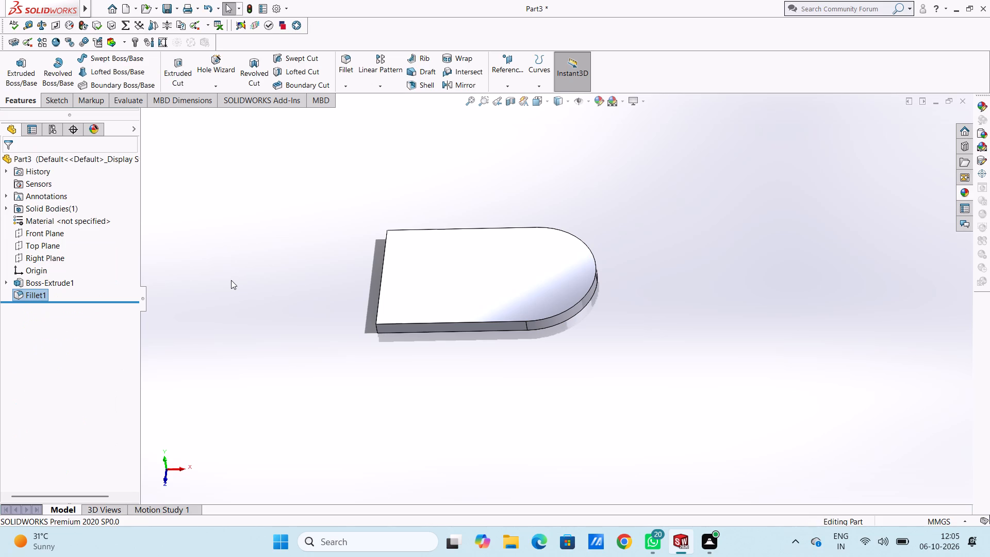
Sketch a circle of about 10.6 mm radius on the plate's top face, centred on the rounded end's arc centre.
middle_drag(286, 359, 324, 401)
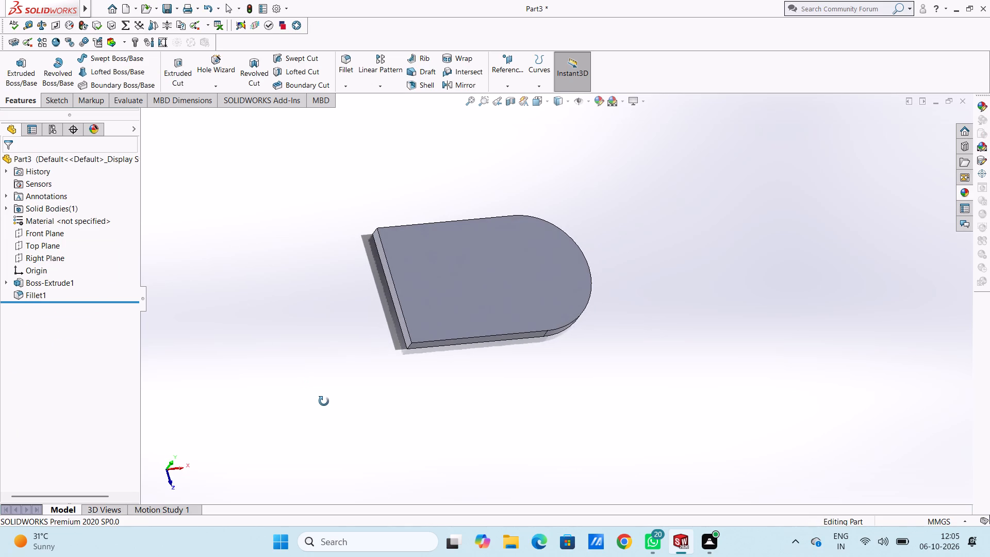
middle_drag(324, 401, 301, 391)
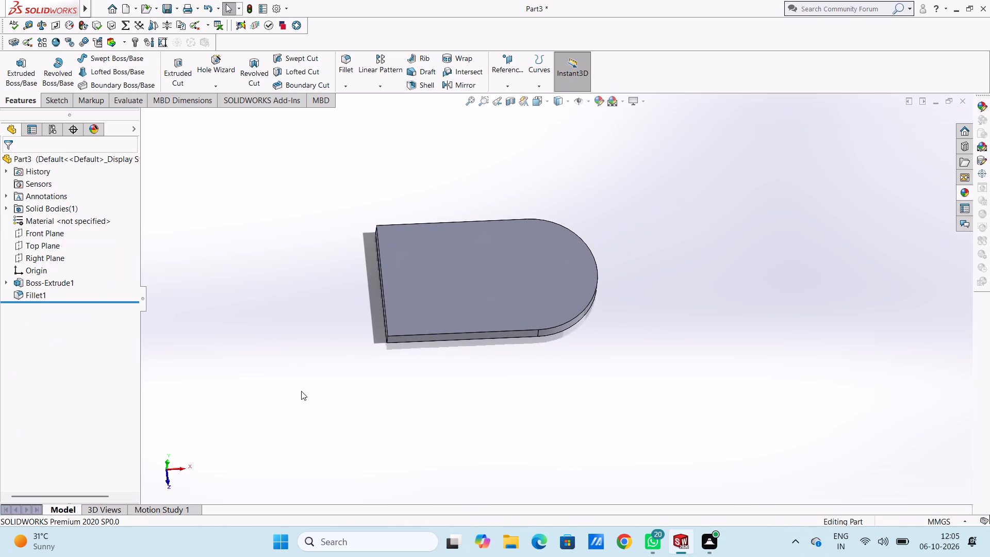
key(ctrl+5)
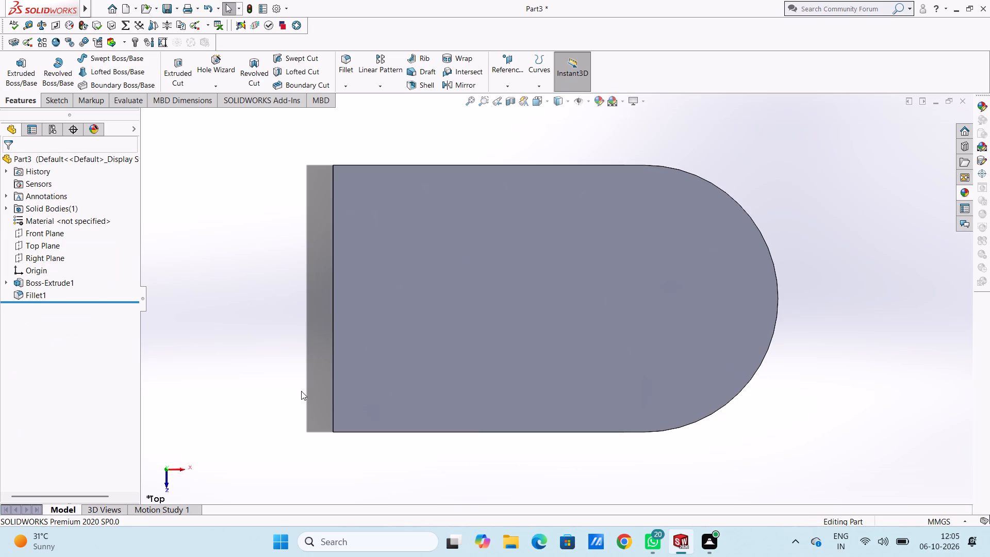
scroll(307, 379, up, 3)
click(634, 322)
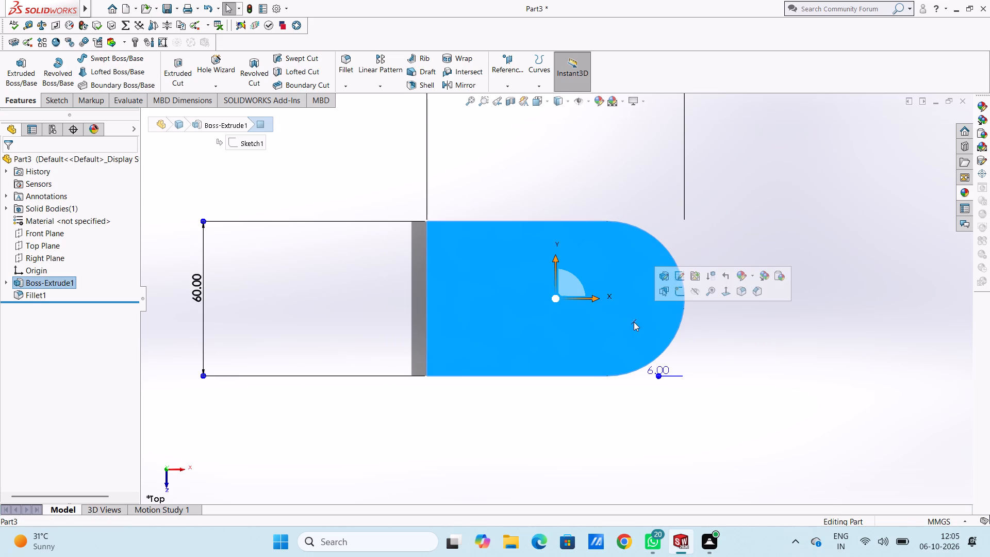
click(681, 297)
click(617, 188)
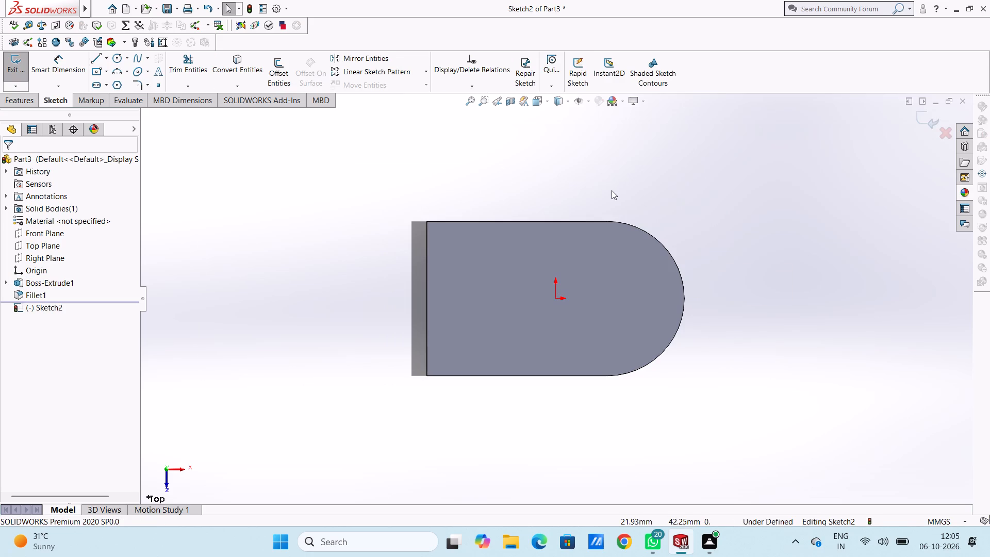
click(117, 59)
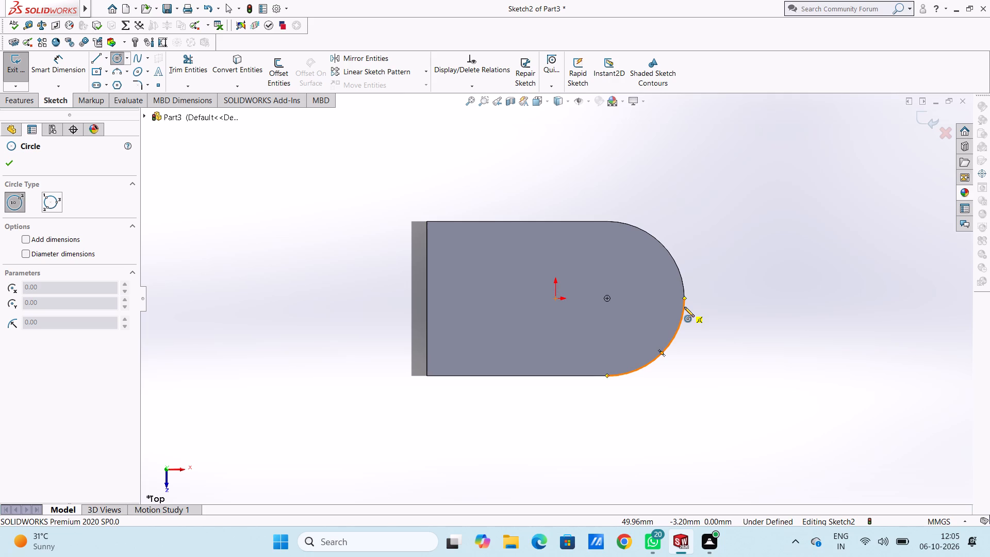
click(606, 298)
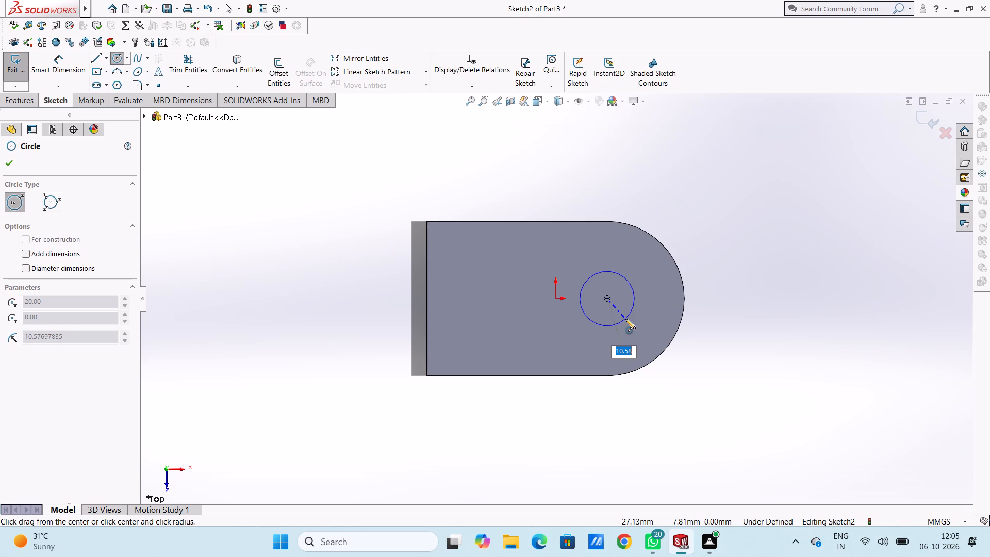
click(625, 319)
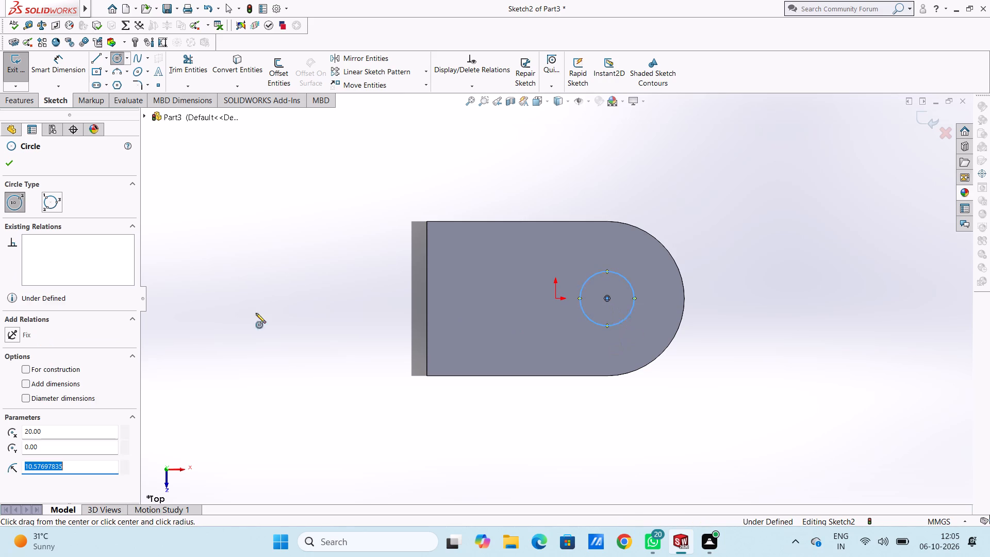
click(12, 166)
Dimension the circle's diameter as 16 mm.
click(62, 58)
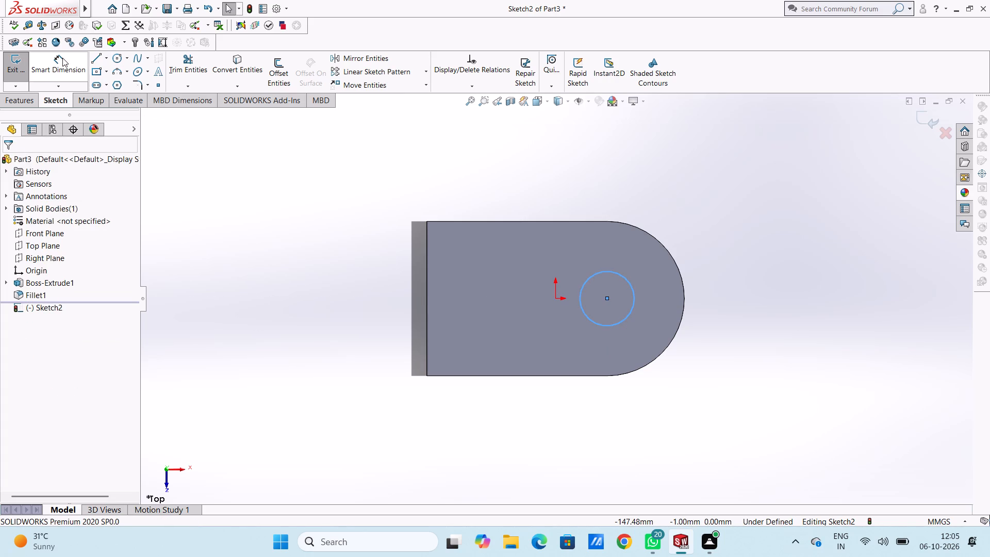
click(610, 325)
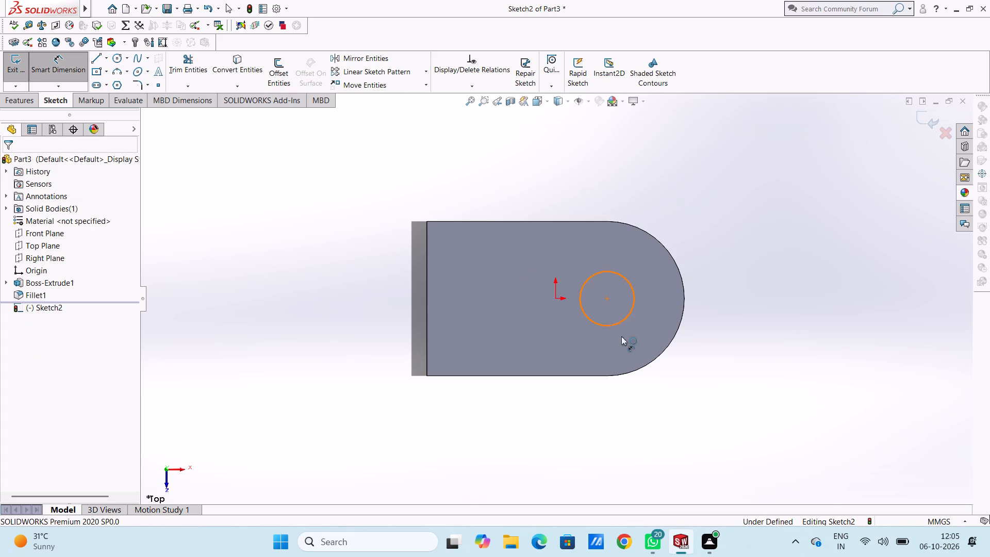
click(751, 414)
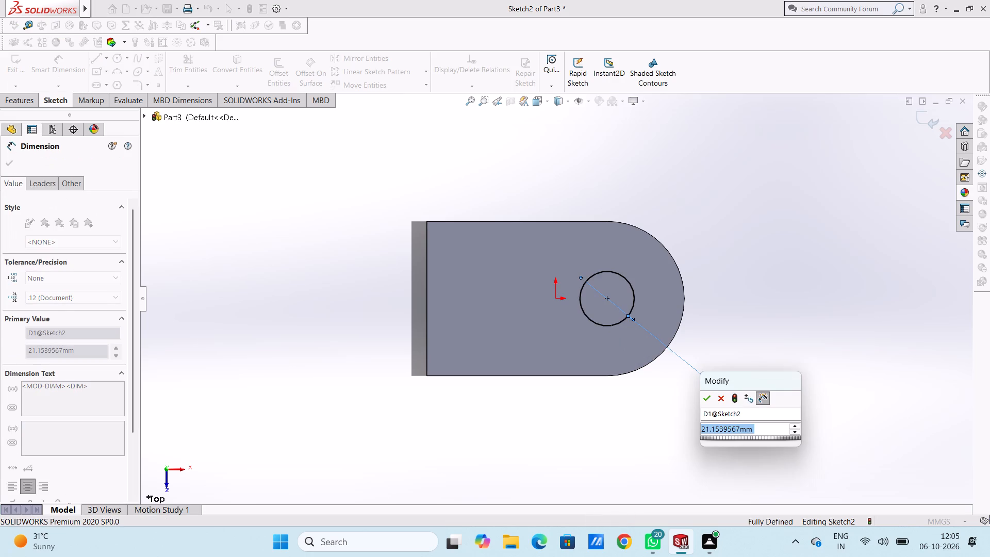
text(16)
key(Return)
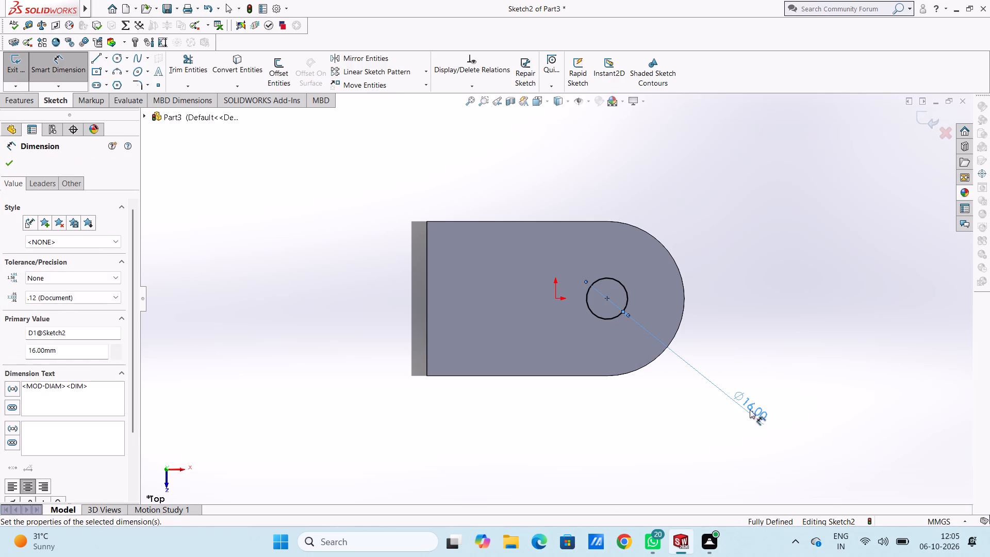
click(742, 372)
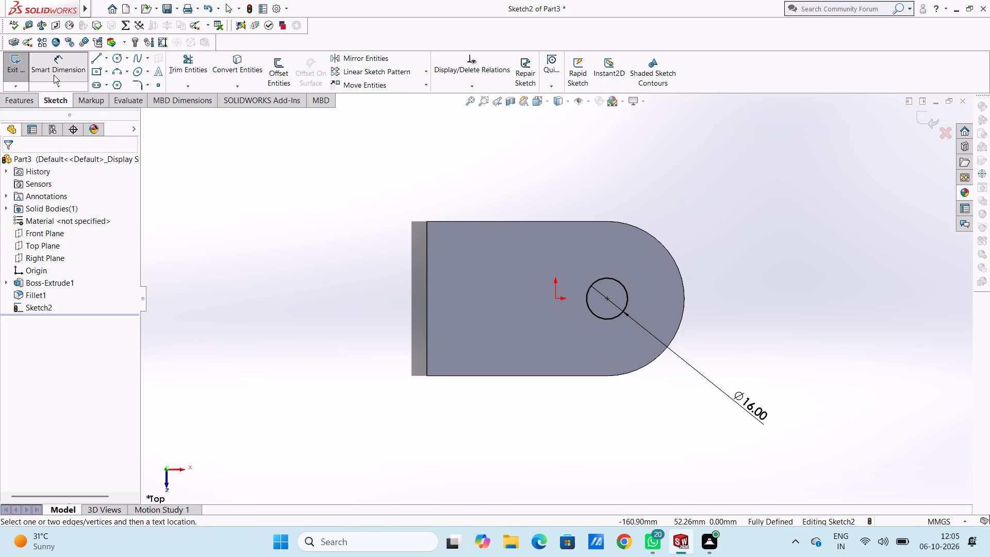
click(57, 67)
Cut-extrude the circle as a blind cut 6 mm deep through the plate.
click(30, 100)
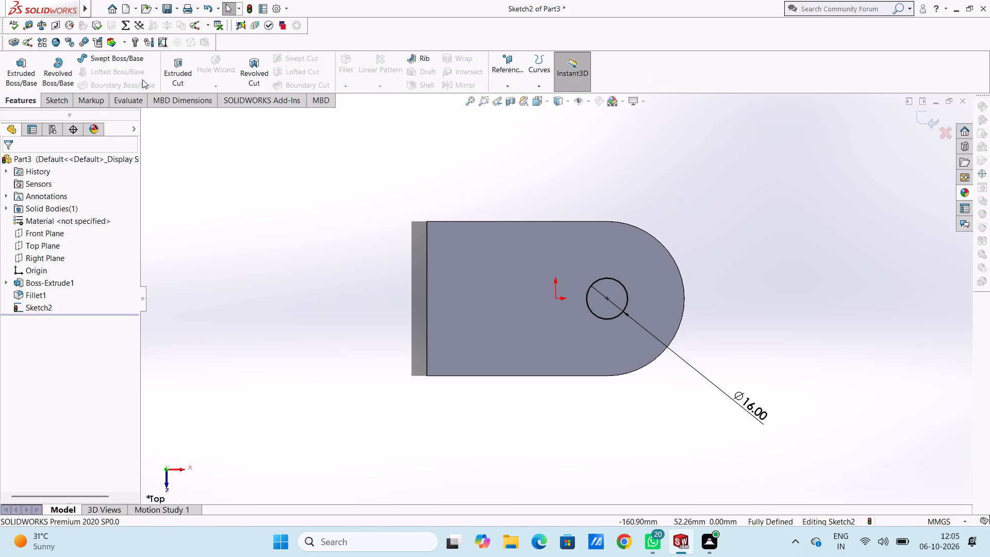
click(191, 69)
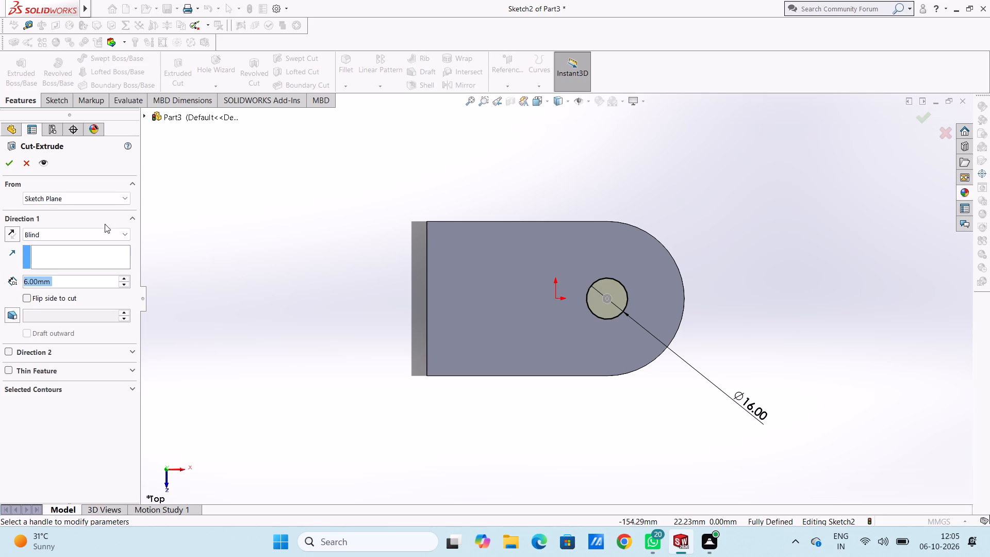
click(12, 164)
click(282, 233)
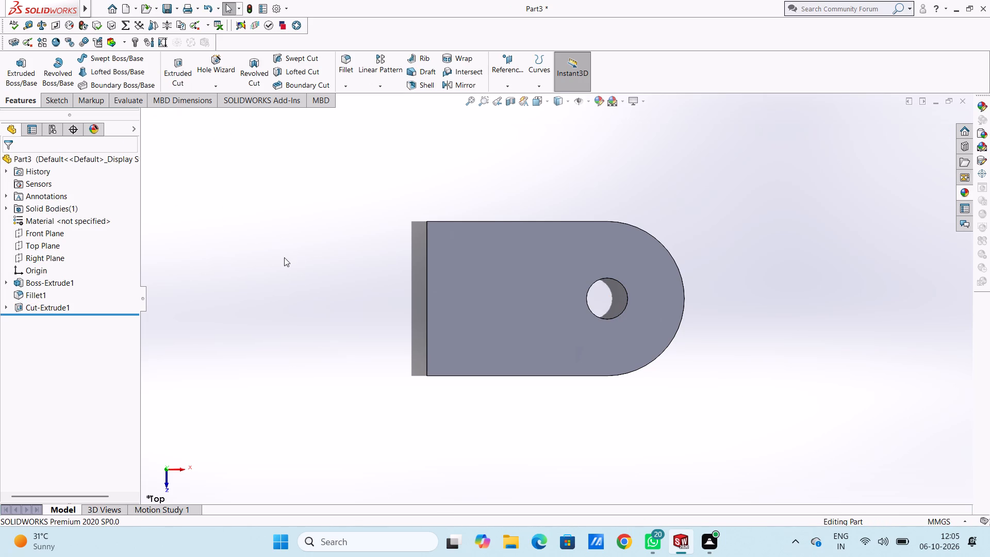
Start a new sketch on the plate's long front side face, seen in the Front view.
key(ctrl+1)
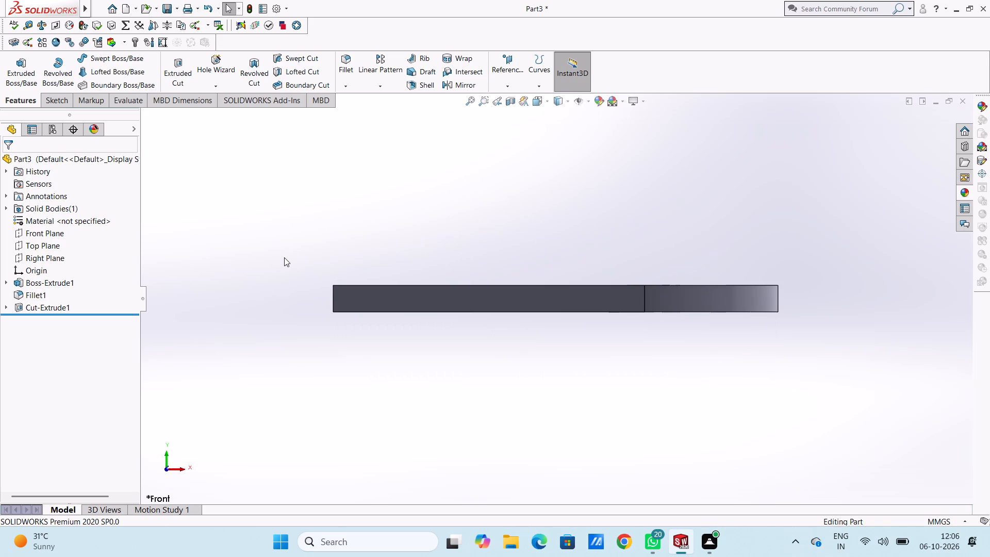
scroll(284, 257, up, 3)
click(512, 299)
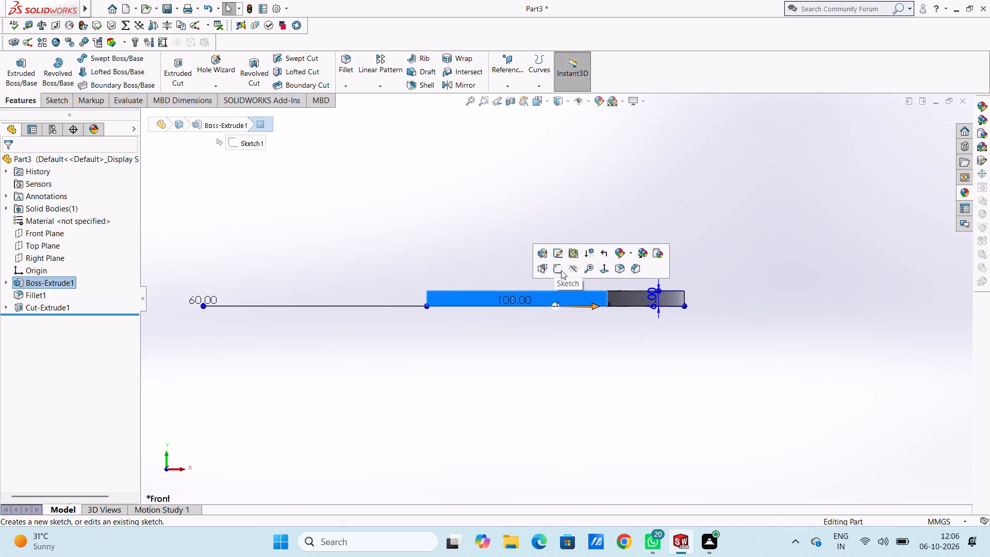
click(555, 269)
click(542, 240)
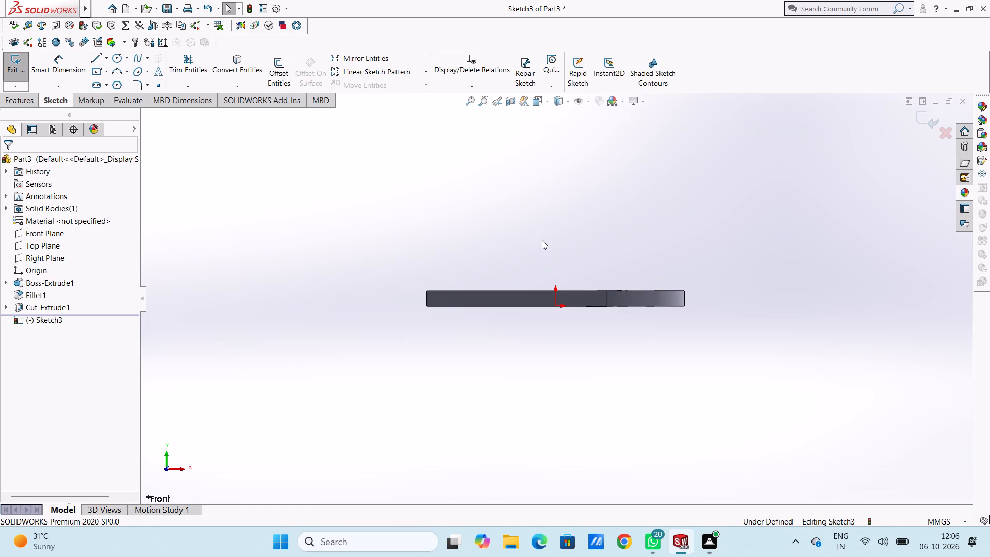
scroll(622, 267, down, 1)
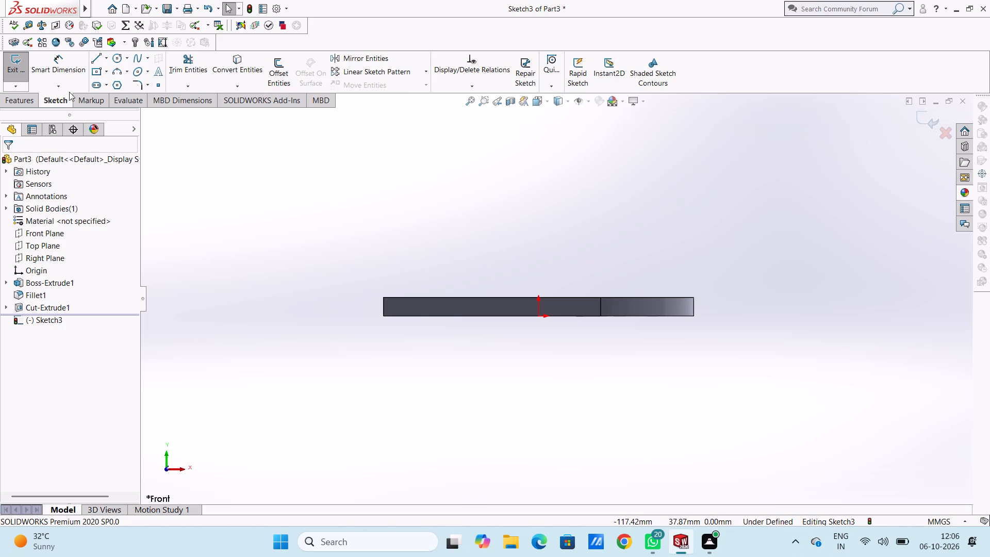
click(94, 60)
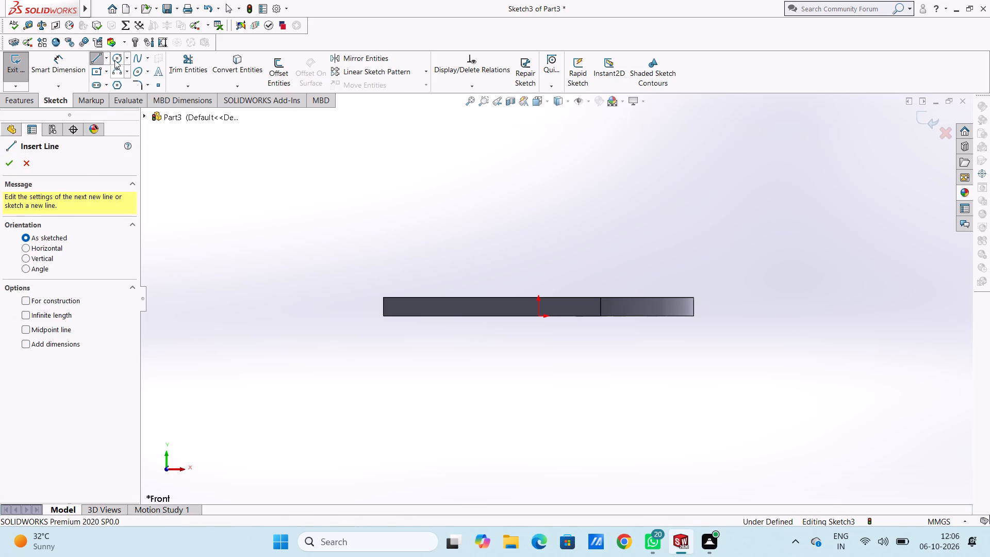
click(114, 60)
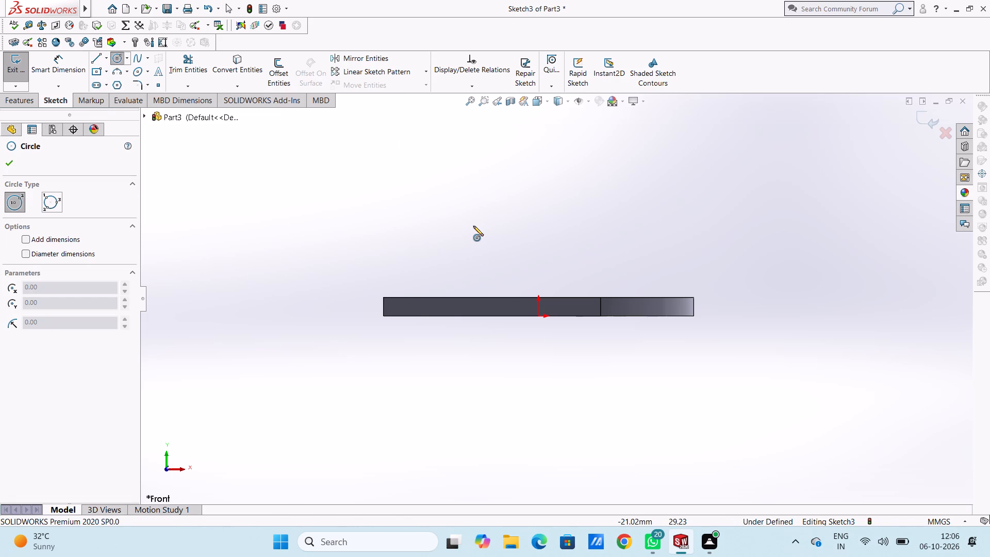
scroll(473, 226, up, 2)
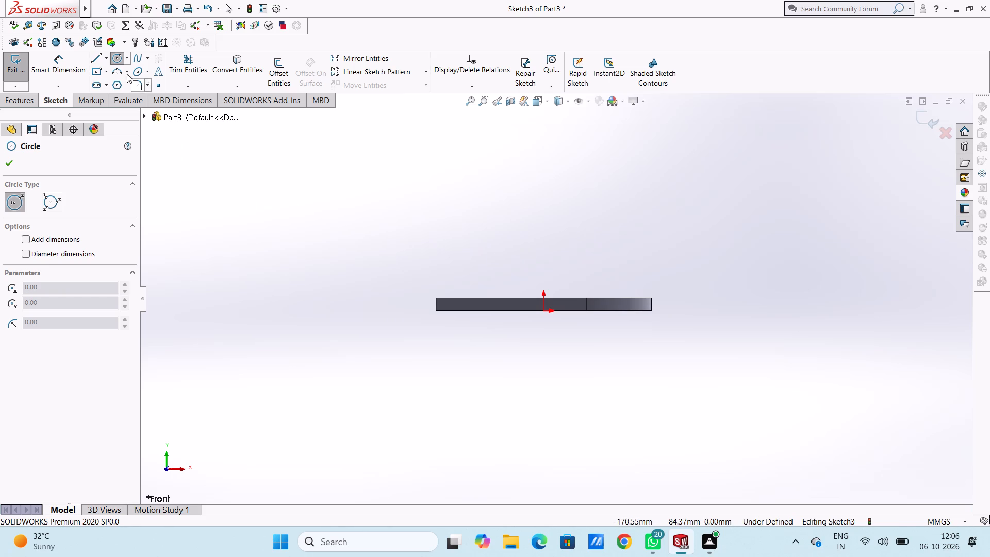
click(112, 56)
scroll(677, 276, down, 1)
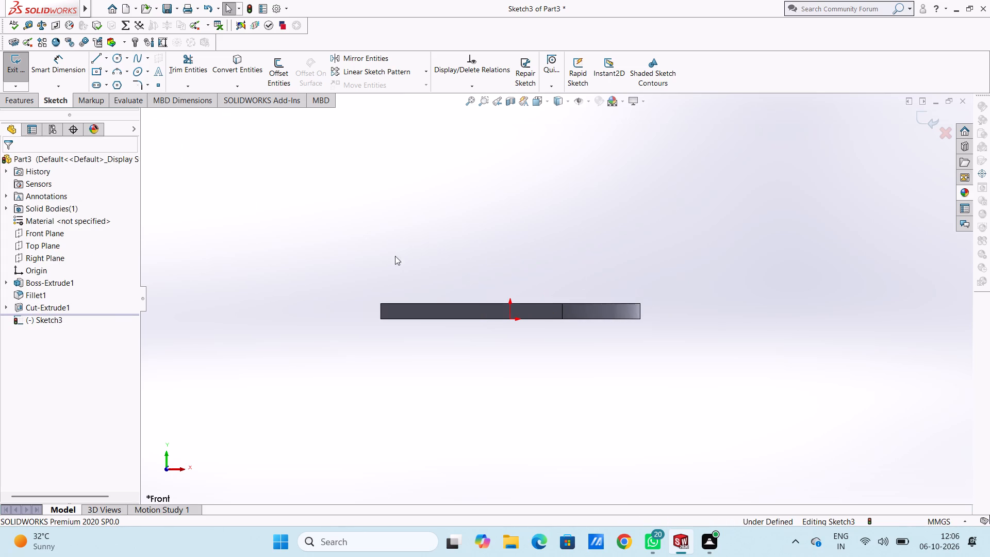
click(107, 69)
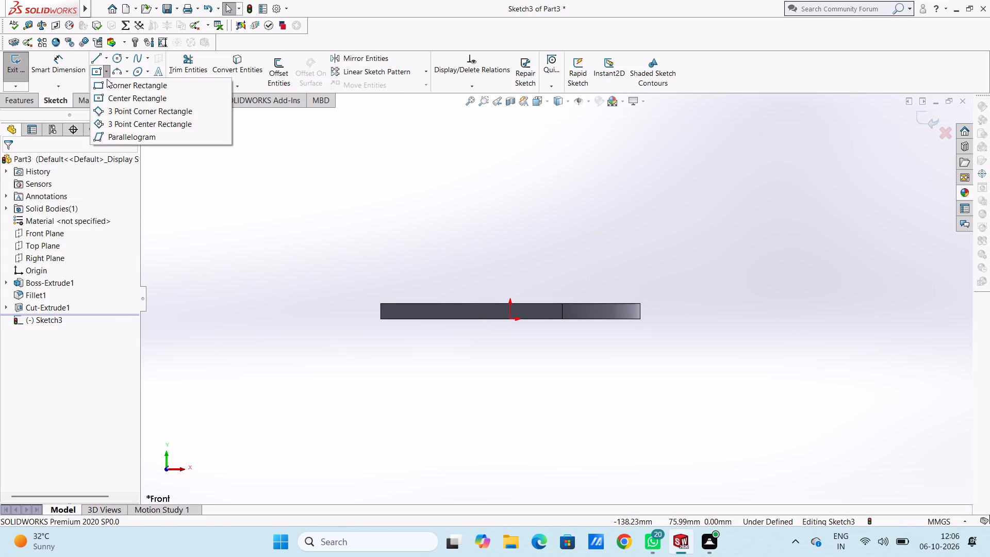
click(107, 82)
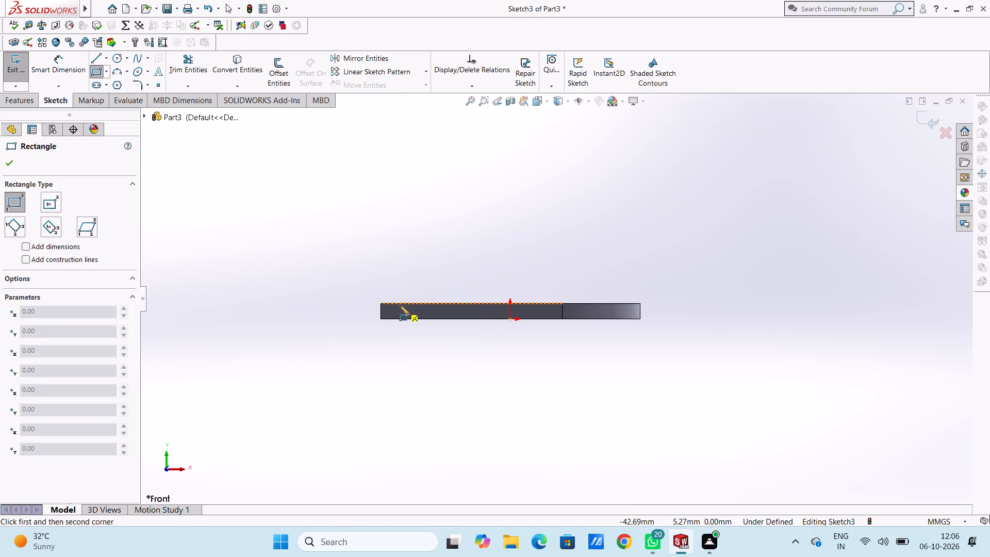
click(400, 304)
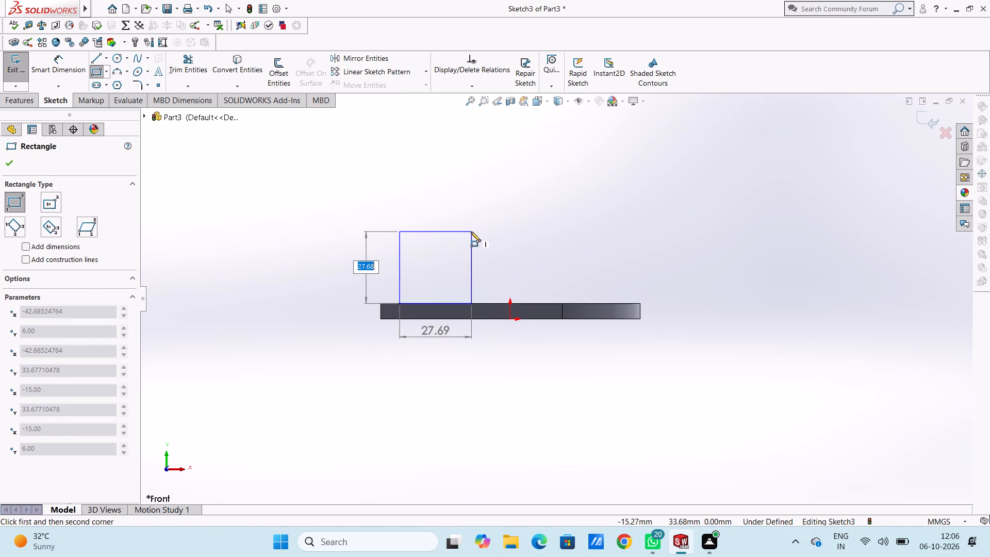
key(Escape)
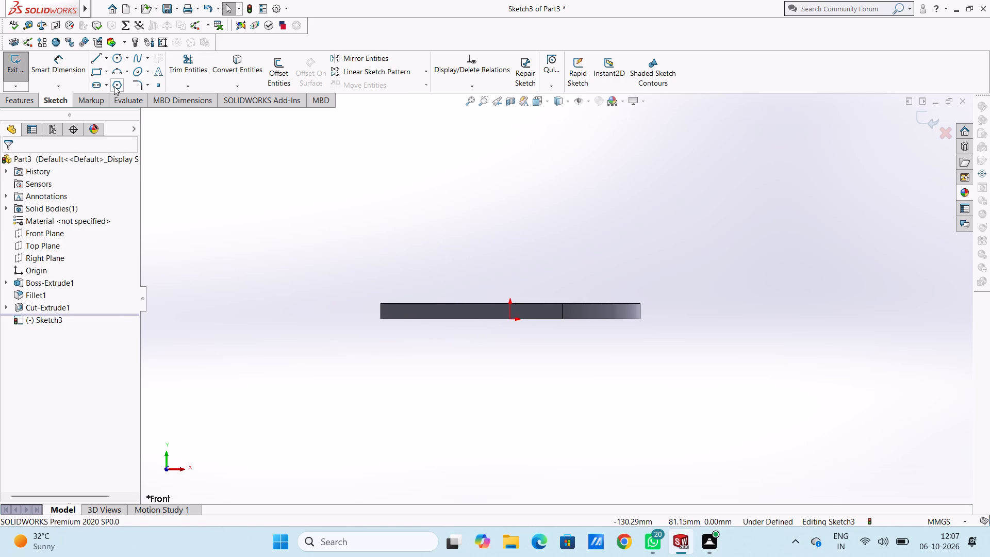
Sketch a corner rectangle 30 mm wide and 13 mm high, rising from the bottom edge of the plate's front face near its square end.
click(91, 72)
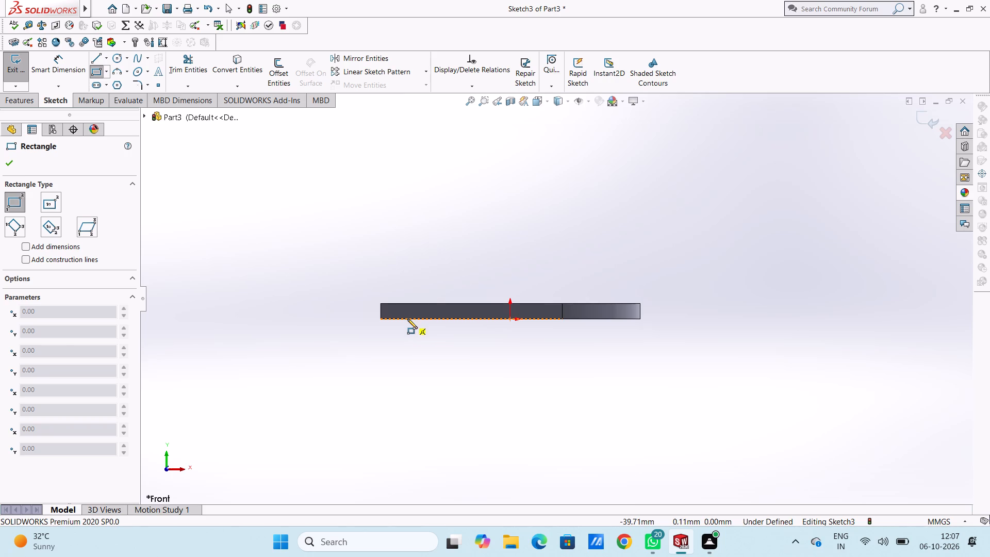
click(407, 319)
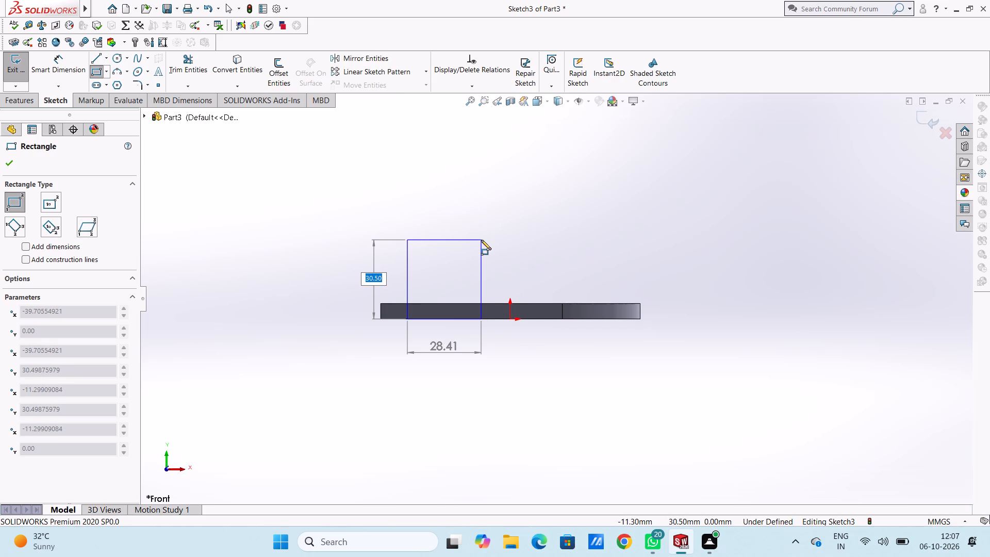
text(13)
key(Return)
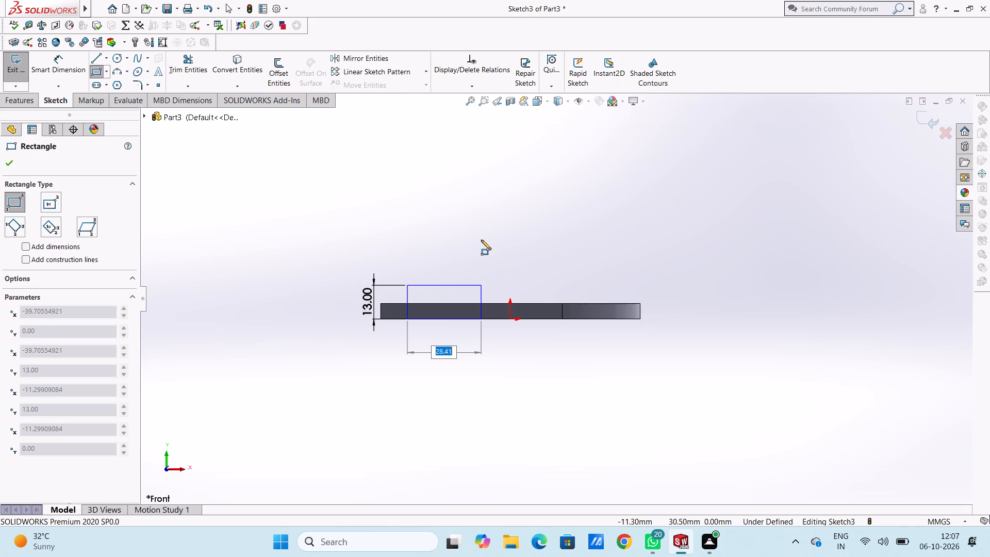
text(30)
key(Return)
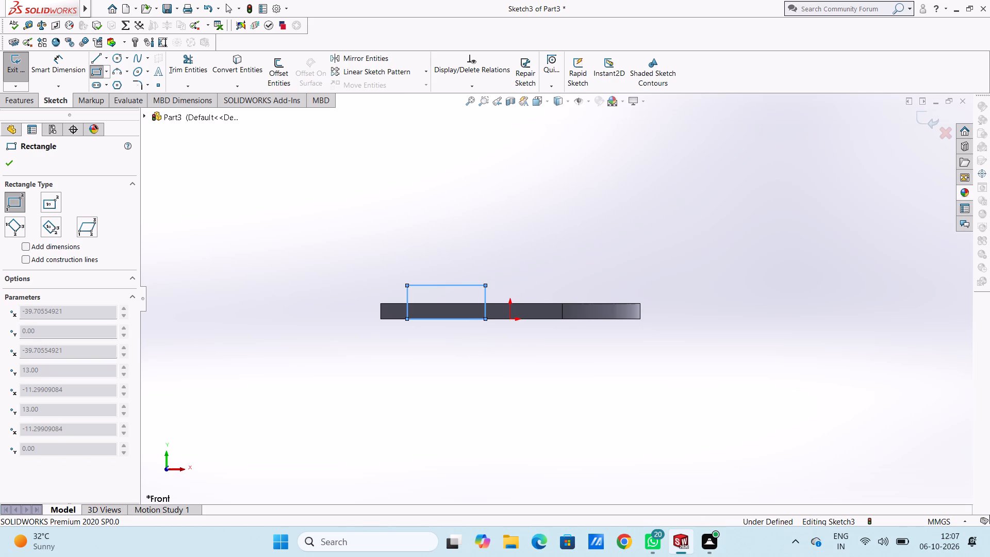
click(12, 159)
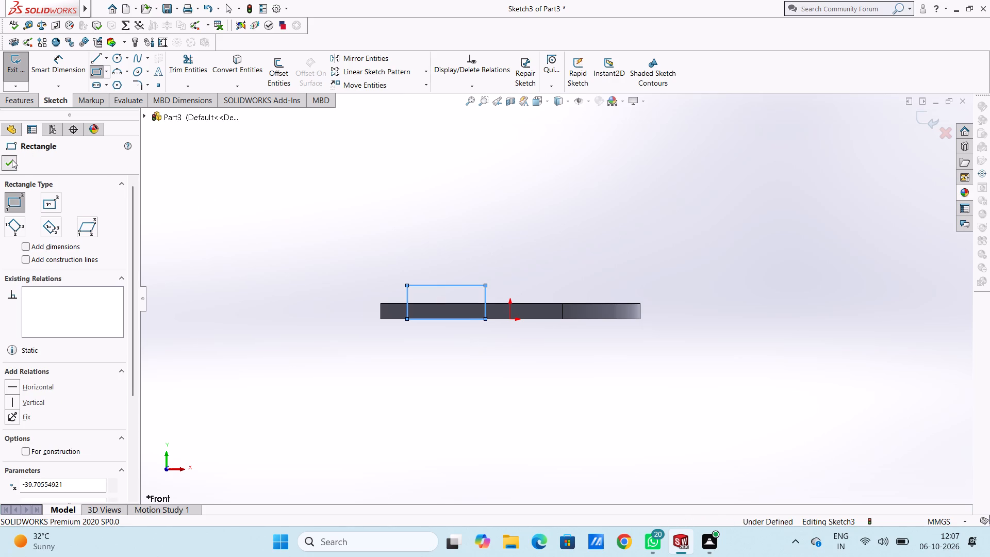
click(320, 312)
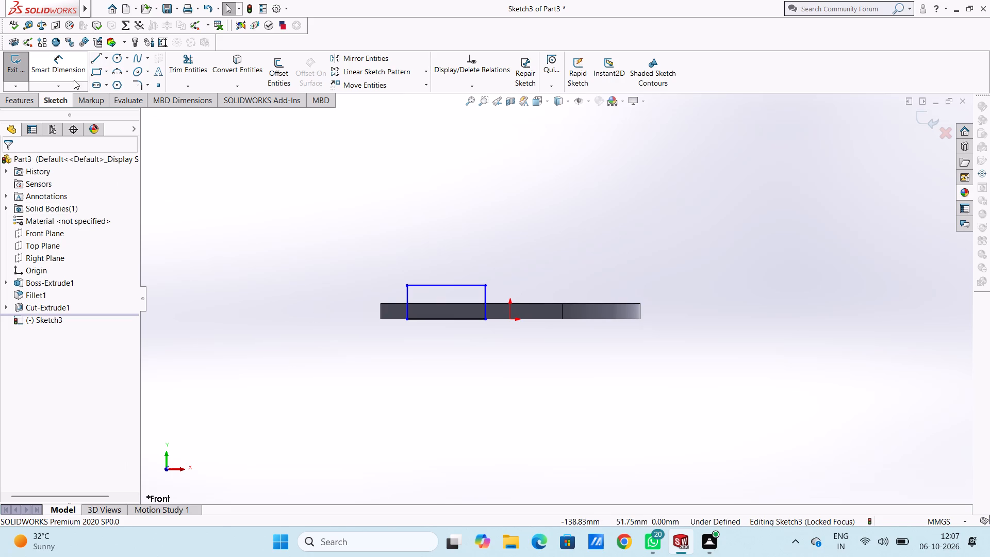
Dimension the rectangle's height as 33 mm.
click(73, 69)
click(408, 294)
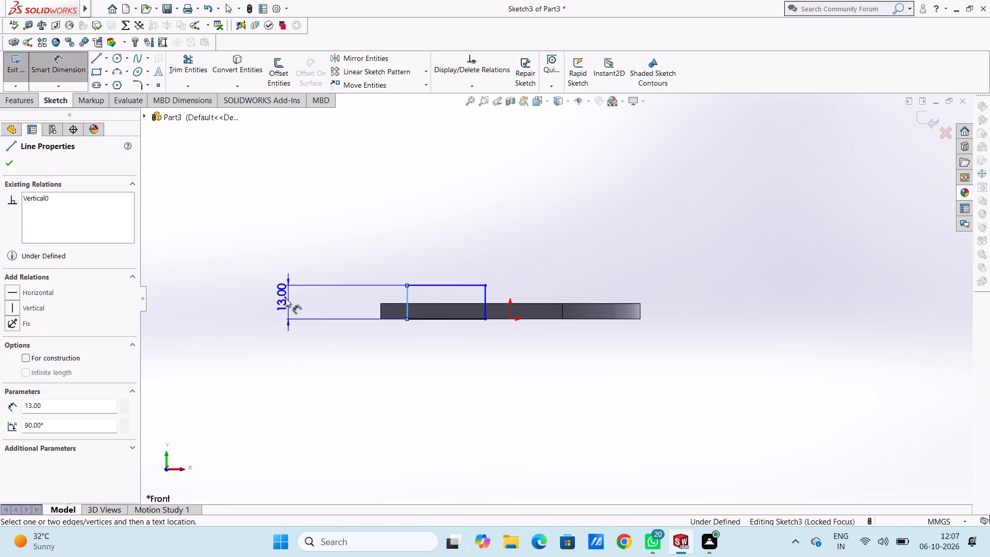
click(286, 298)
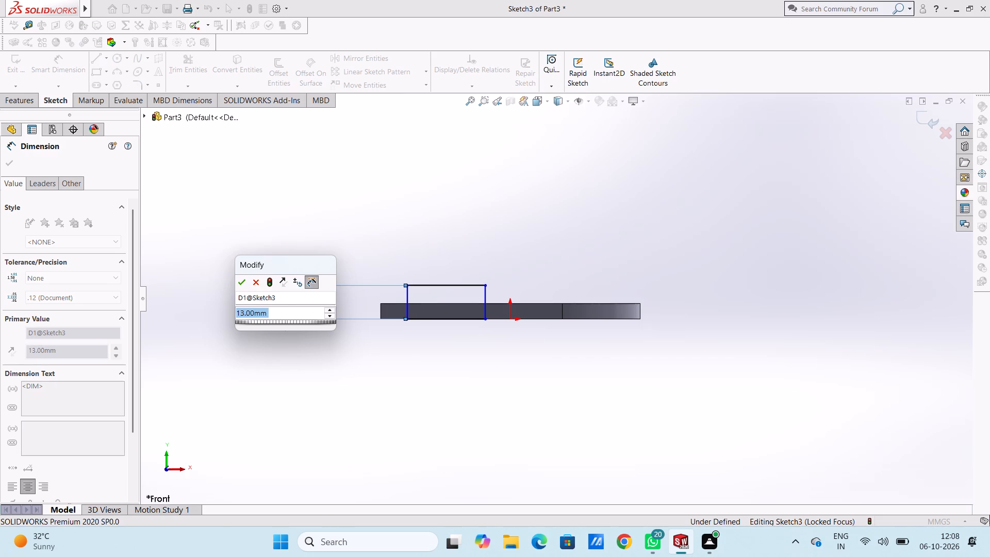
text(33)
key(Return)
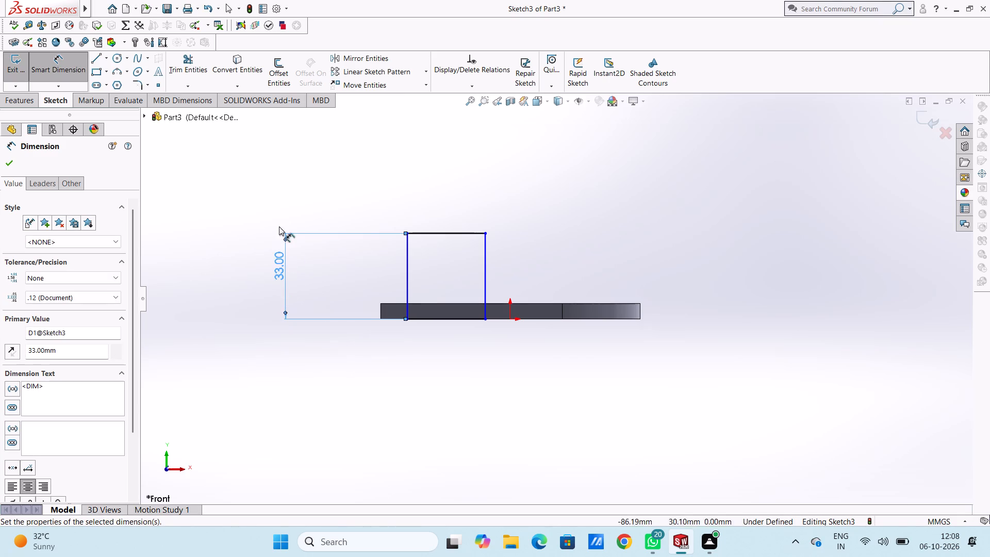
click(351, 183)
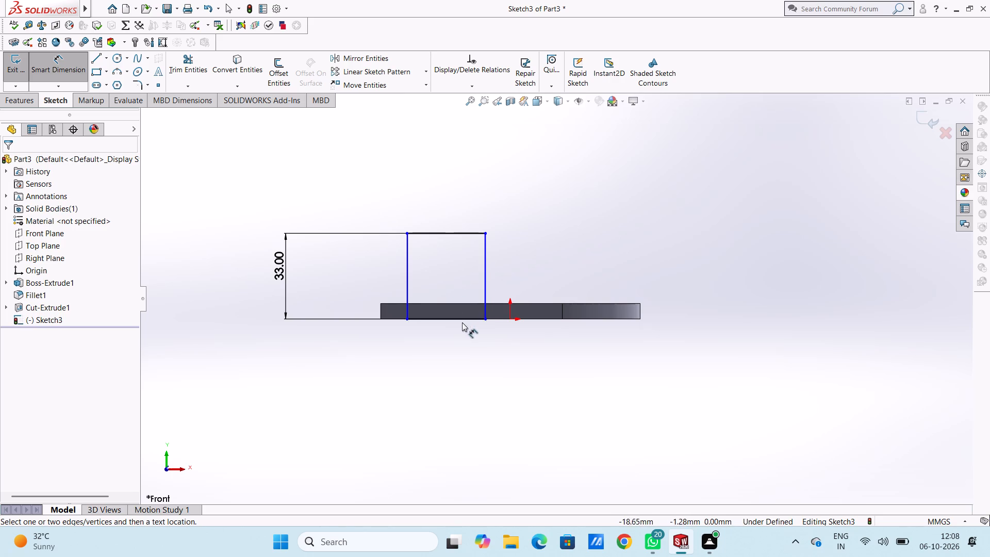
Dimension the horizontal distances from the origin to both vertical sides of the rectangle, keeping their drawn positions.
click(512, 321)
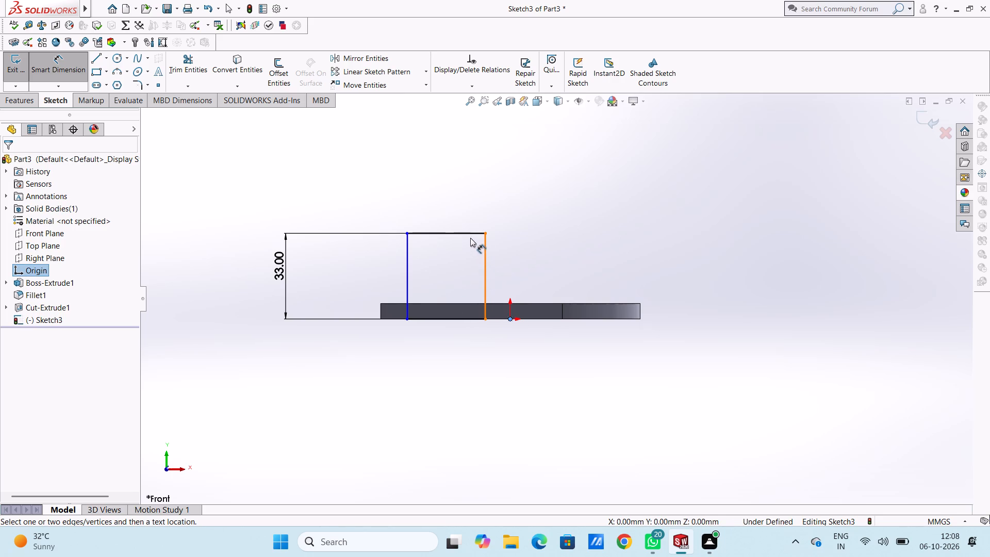
click(483, 243)
click(490, 412)
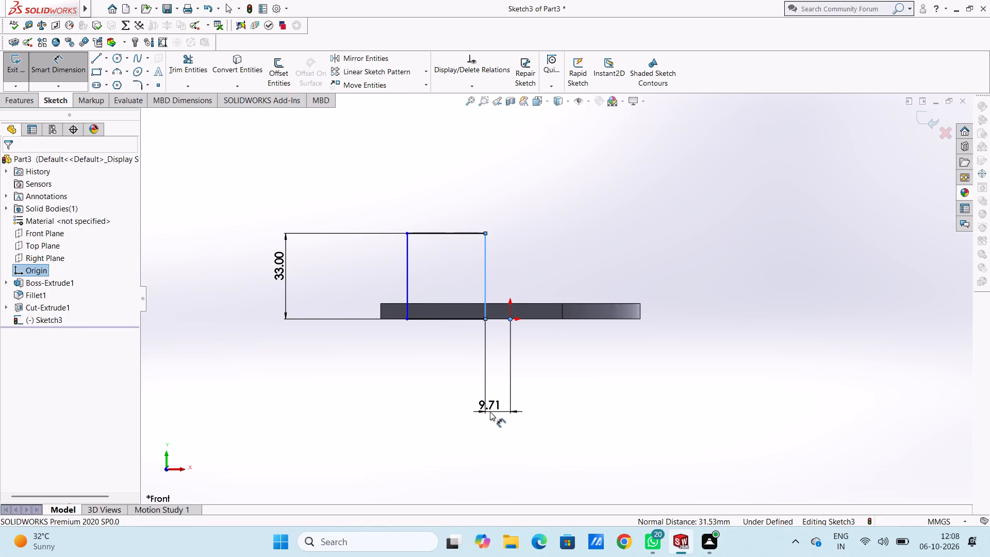
click(446, 394)
click(423, 393)
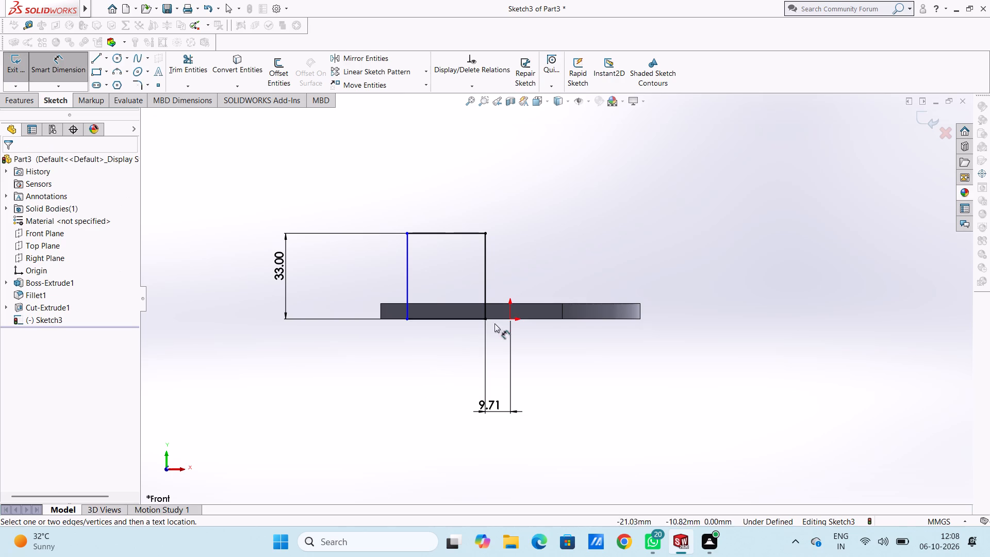
click(510, 318)
click(409, 284)
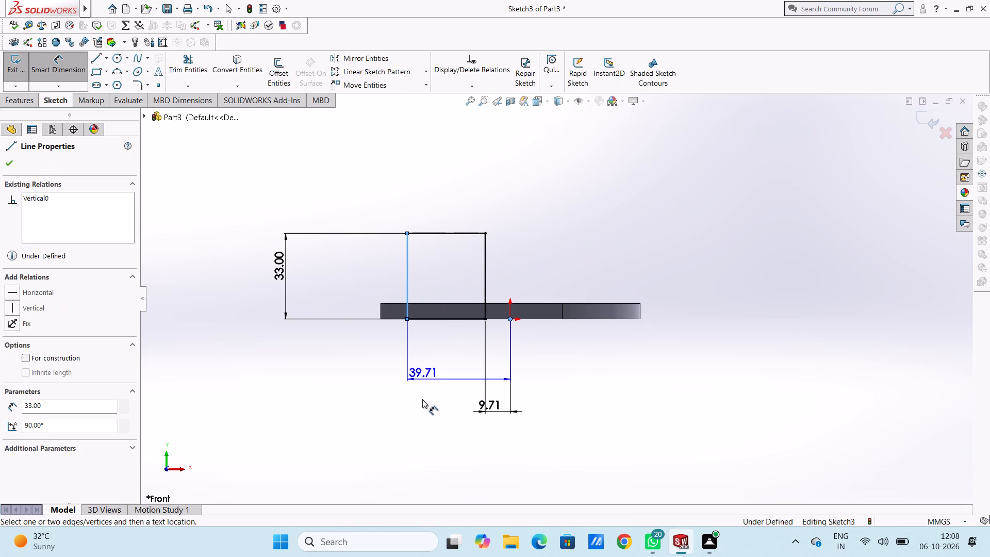
click(422, 413)
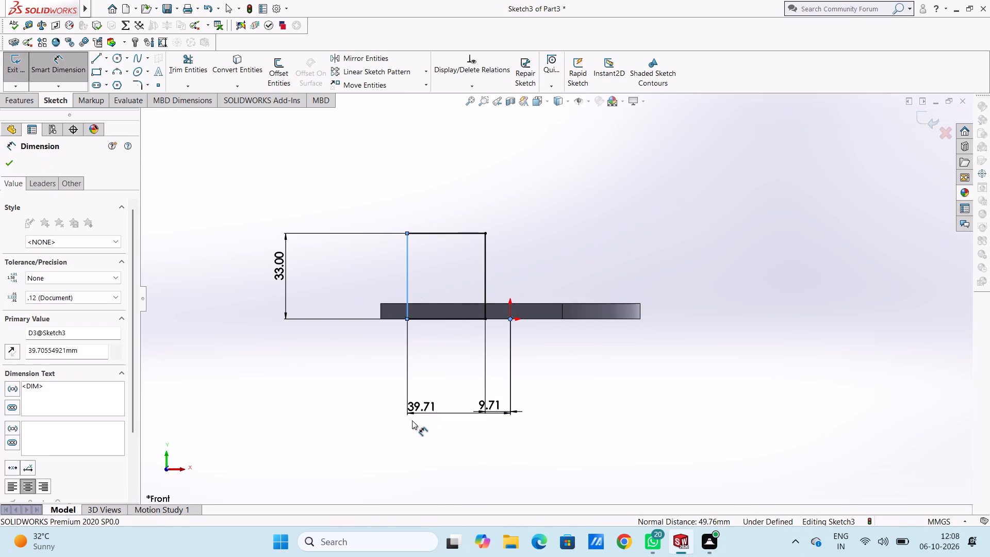
click(376, 394)
click(357, 375)
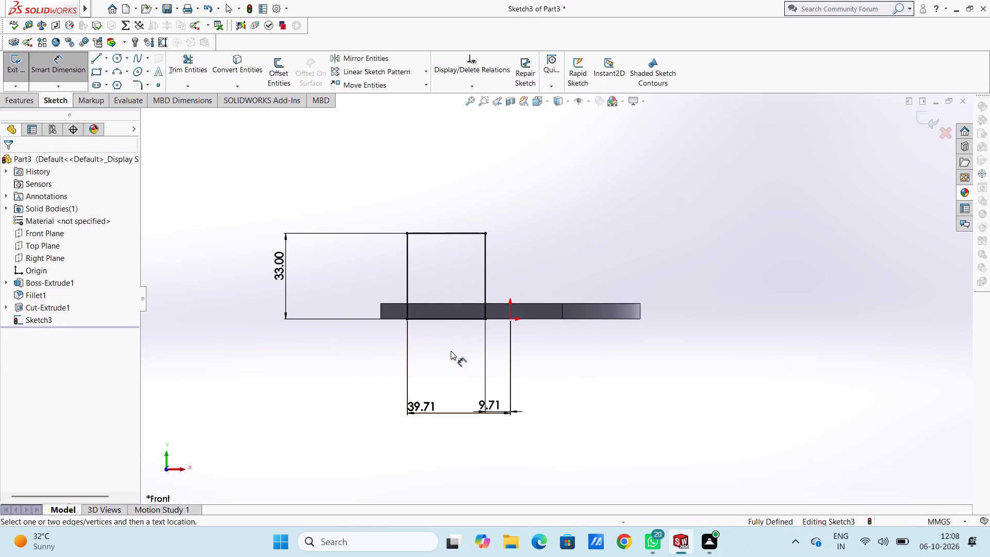
Boss-extrude the rectangle as a blind 60 mm with the direction reversed across the plate's width, merging the result.
middle_drag(452, 351, 400, 438)
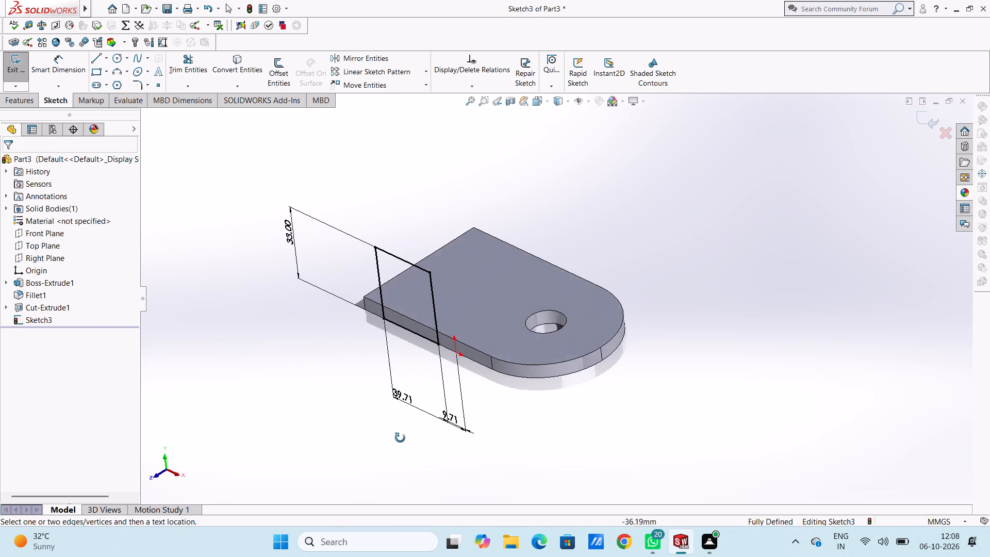
middle_drag(400, 438, 399, 437)
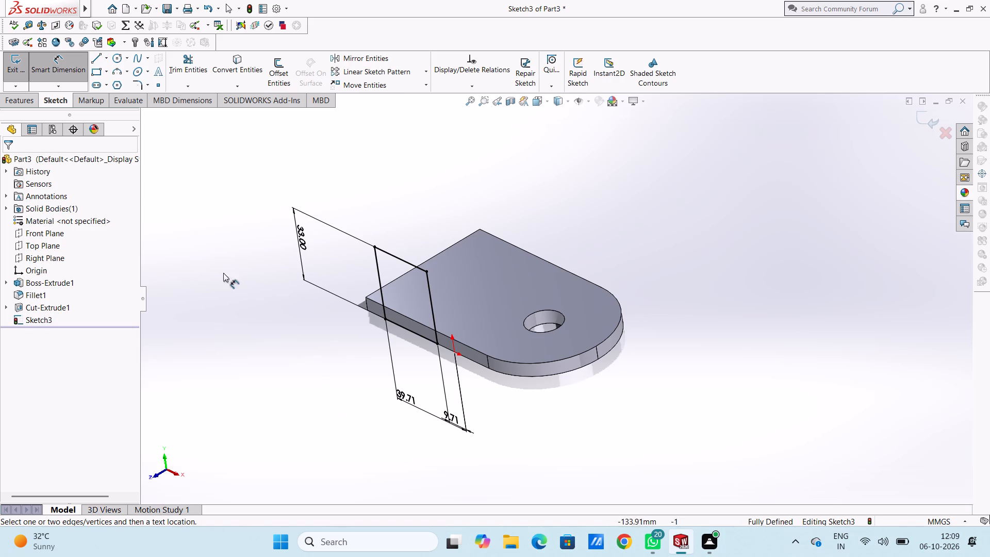
click(27, 98)
click(24, 71)
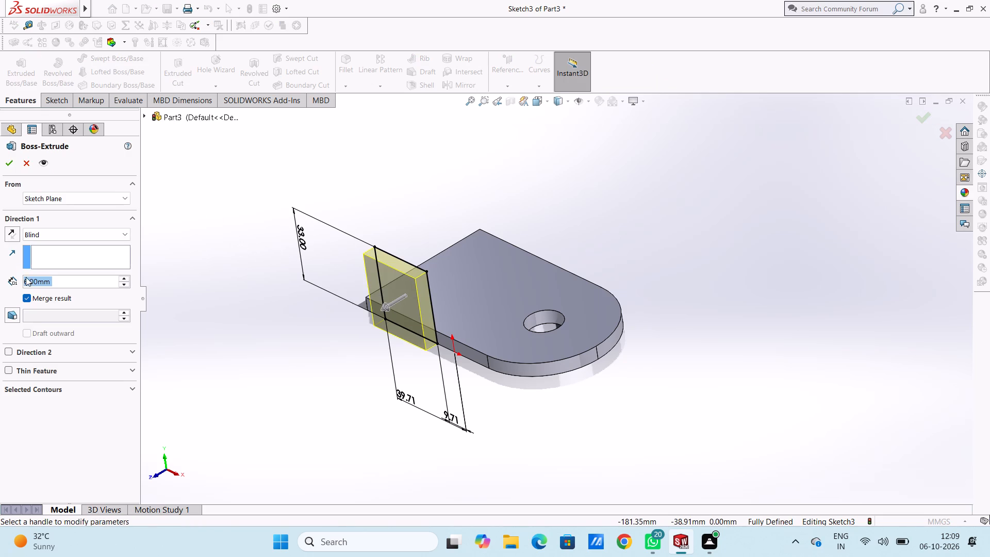
click(7, 233)
double_click(66, 280)
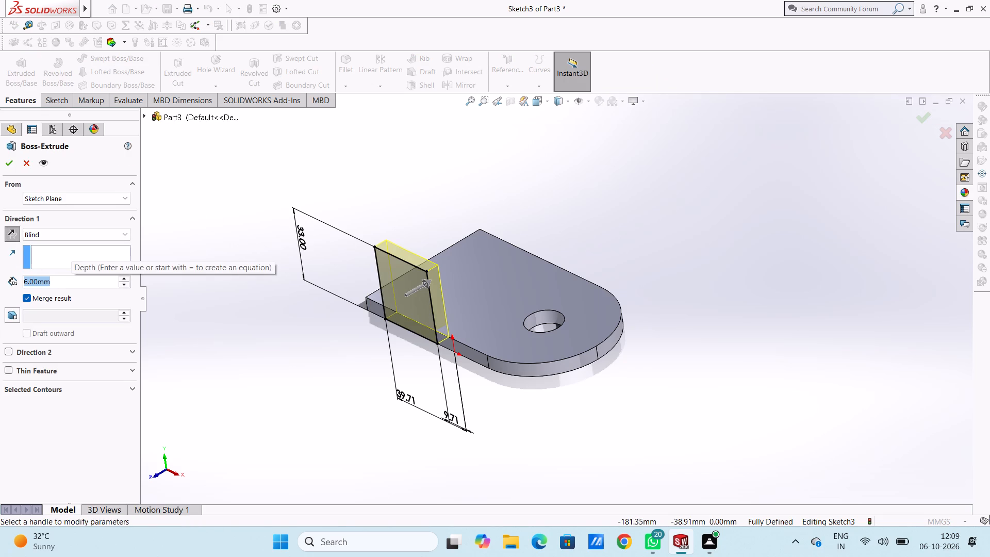
text(60)
key(Return)
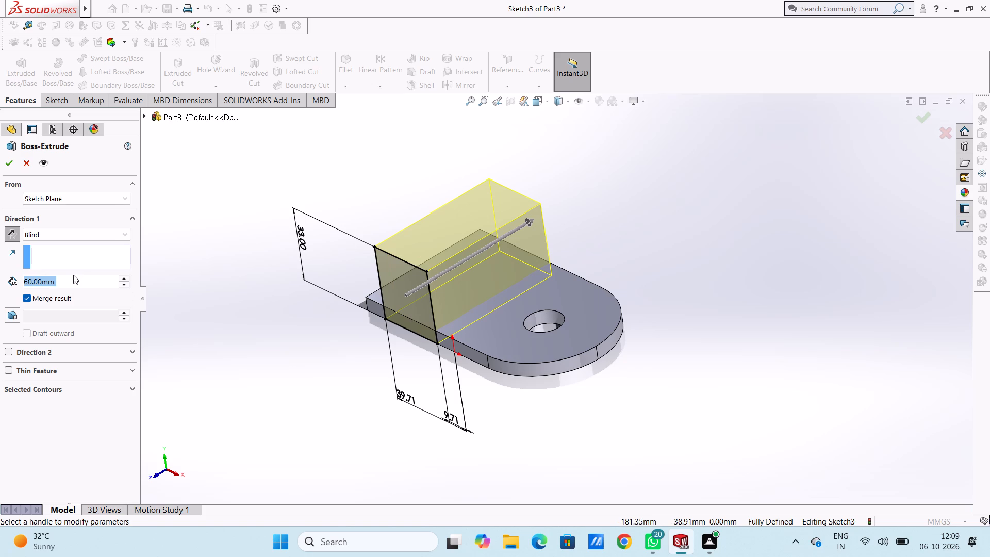
middle_drag(642, 197, 620, 278)
scroll(621, 278, down, 1)
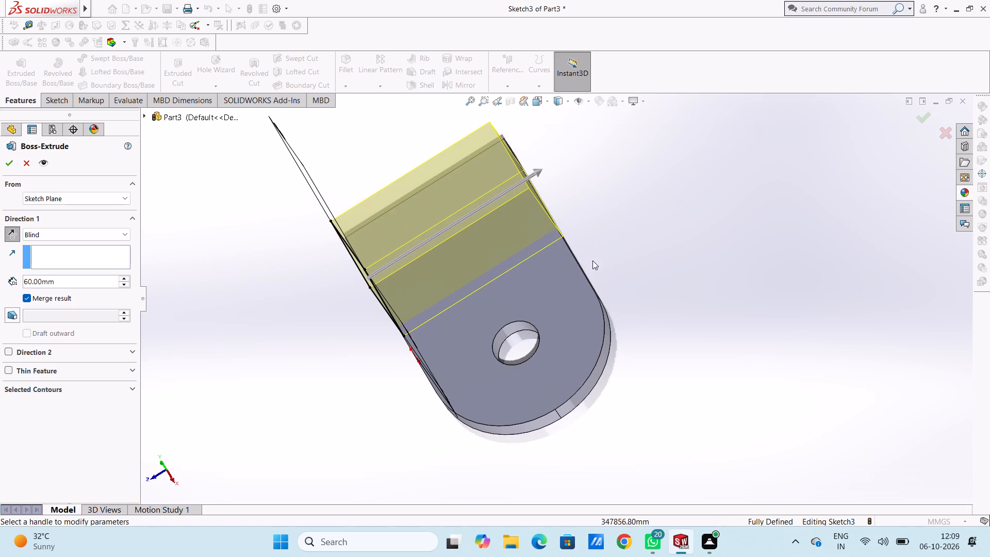
click(9, 165)
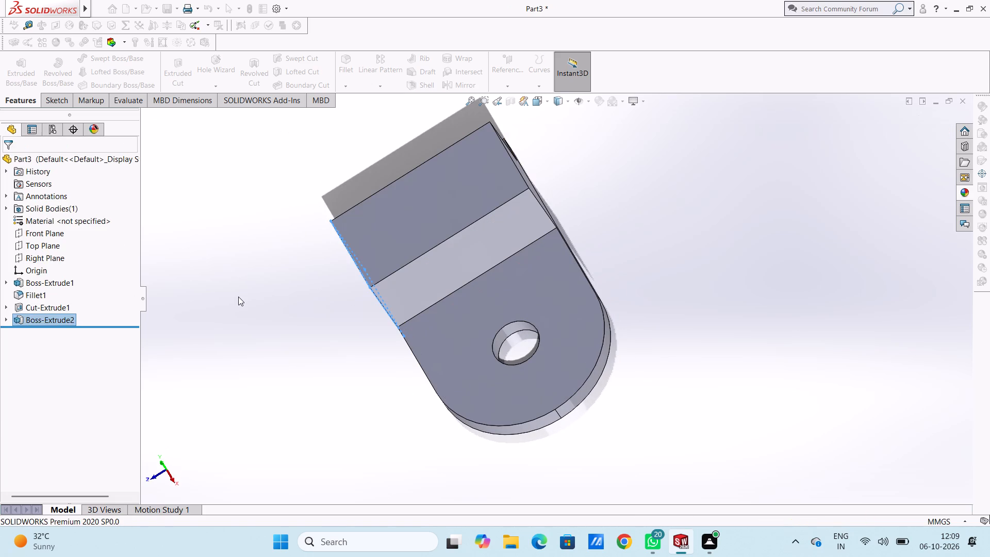
click(238, 297)
Start a new sketch on the front face of the block and plate, seen in the Front view.
scroll(294, 336, up, 3)
middle_drag(300, 351, 379, 230)
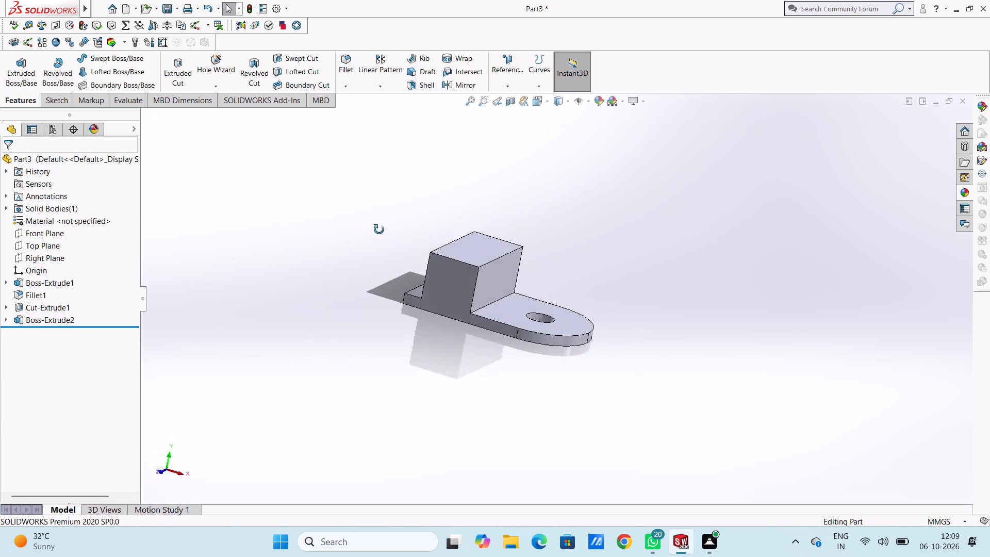
middle_drag(379, 230, 379, 228)
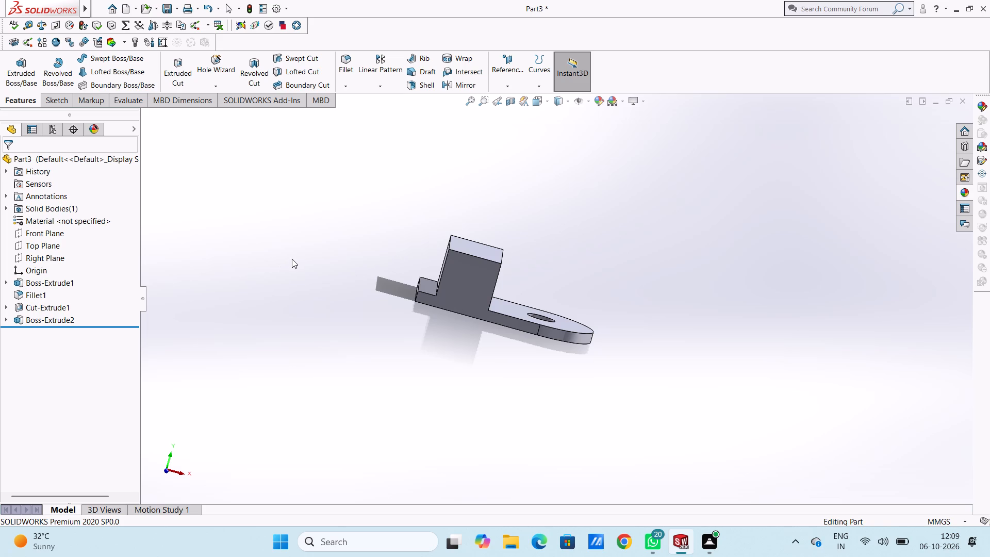
key(ctrl+1)
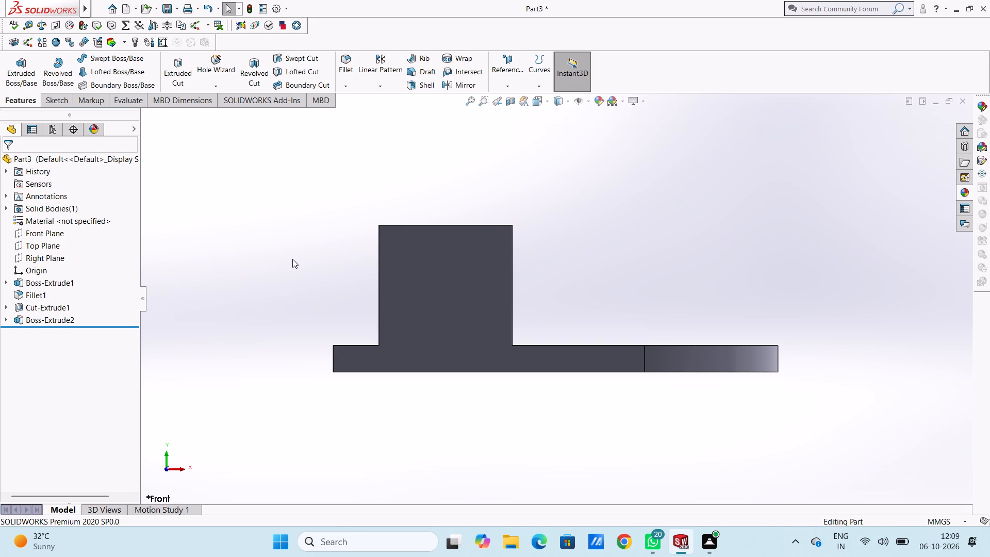
click(437, 286)
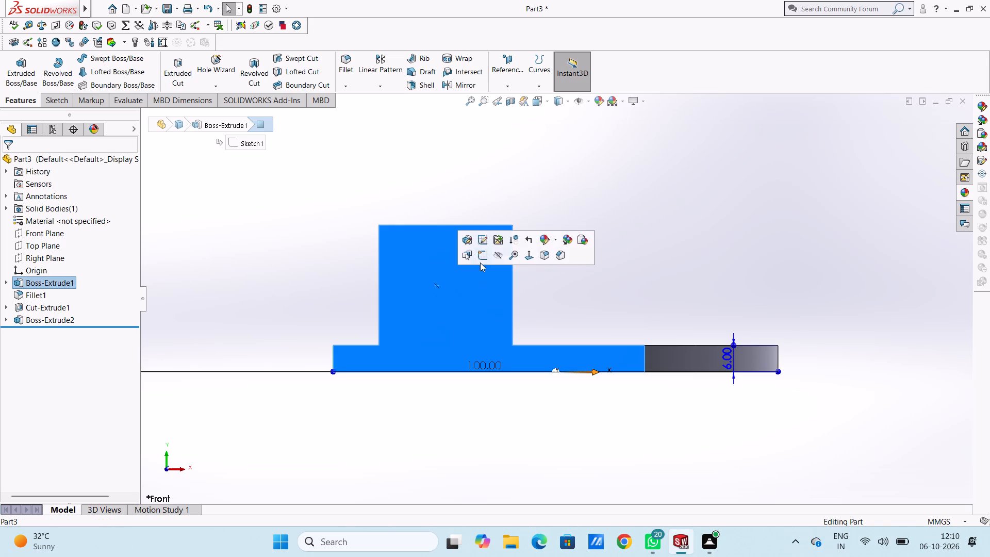
click(482, 256)
click(321, 282)
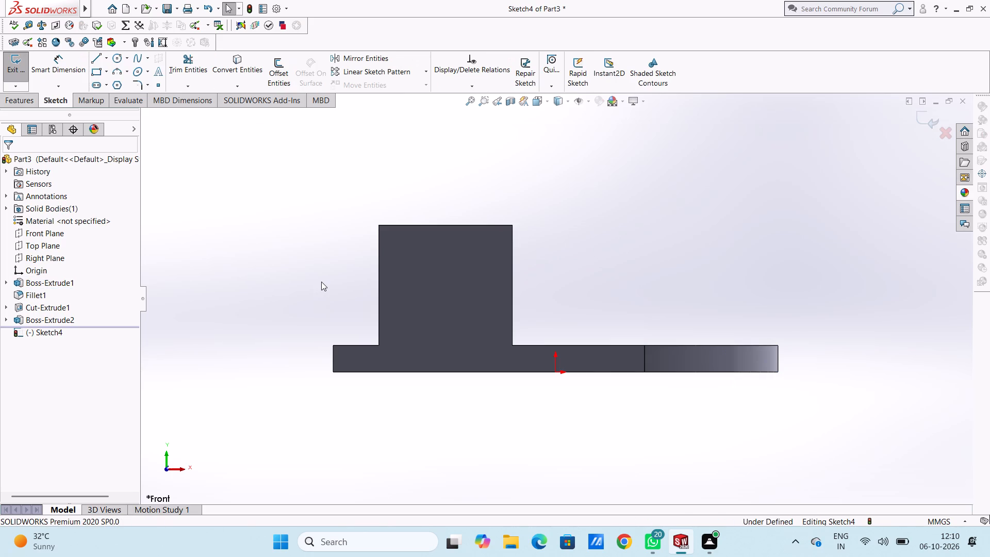
Sketch a circle of about 4.8 mm radius on the block's front face, centred below its top edge's midpoint and about 13 mm above the origin.
click(118, 57)
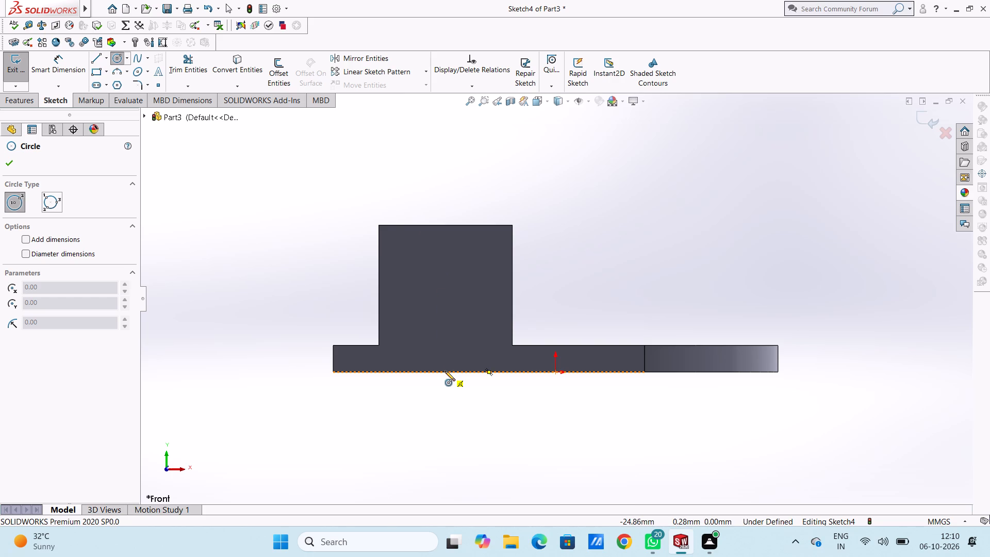
click(448, 314)
click(458, 332)
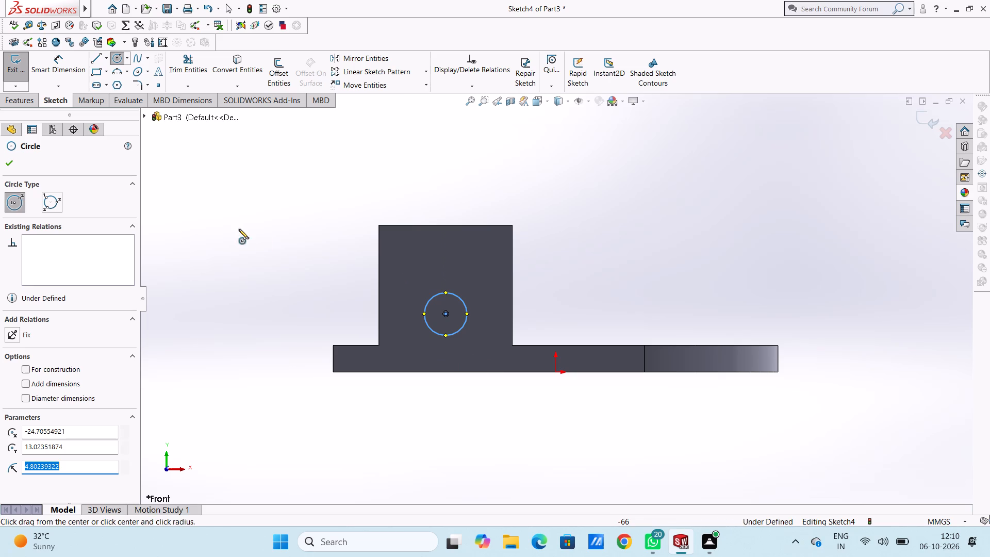
click(11, 162)
Set the diameter of the circle on the block's front face to 10 mm.
click(65, 67)
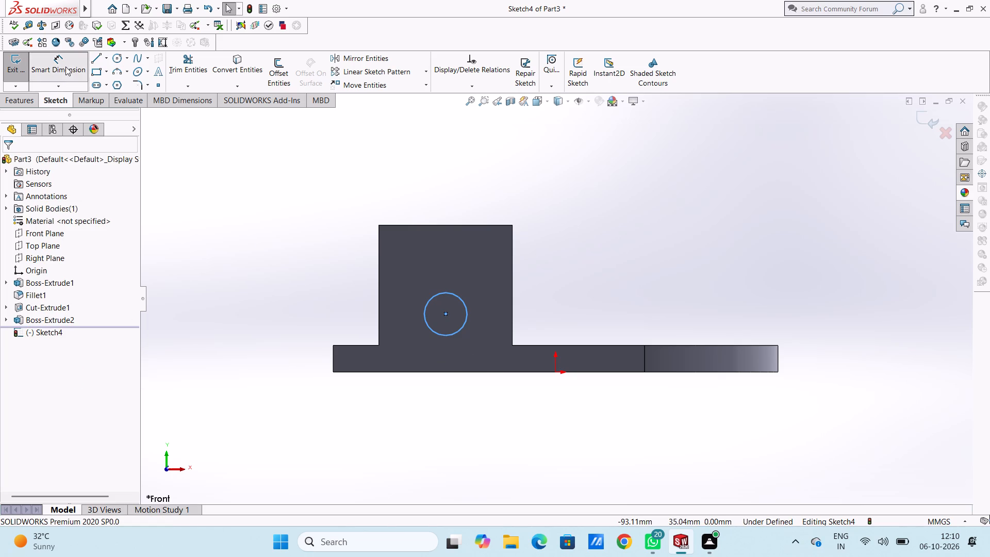
click(441, 333)
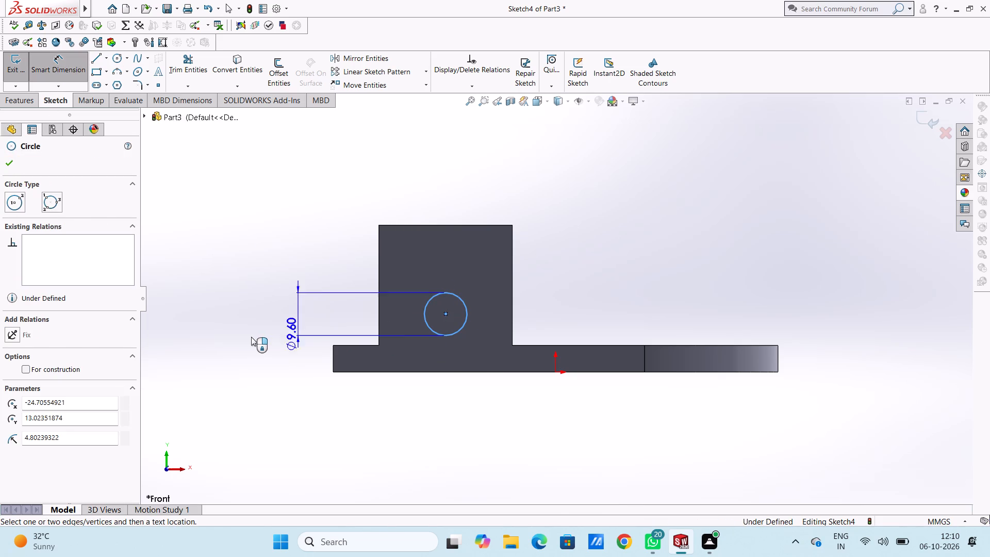
click(245, 337)
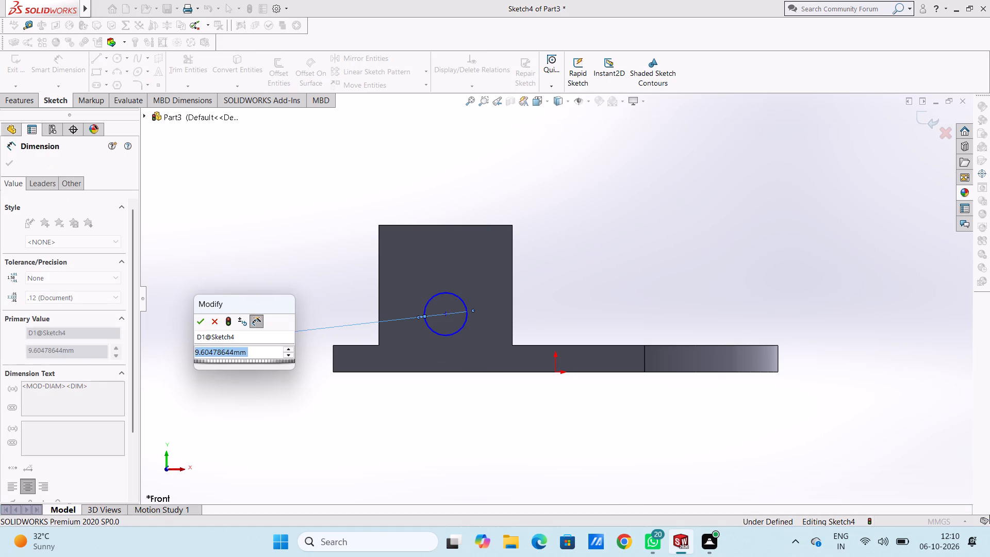
text(10)
key(Return)
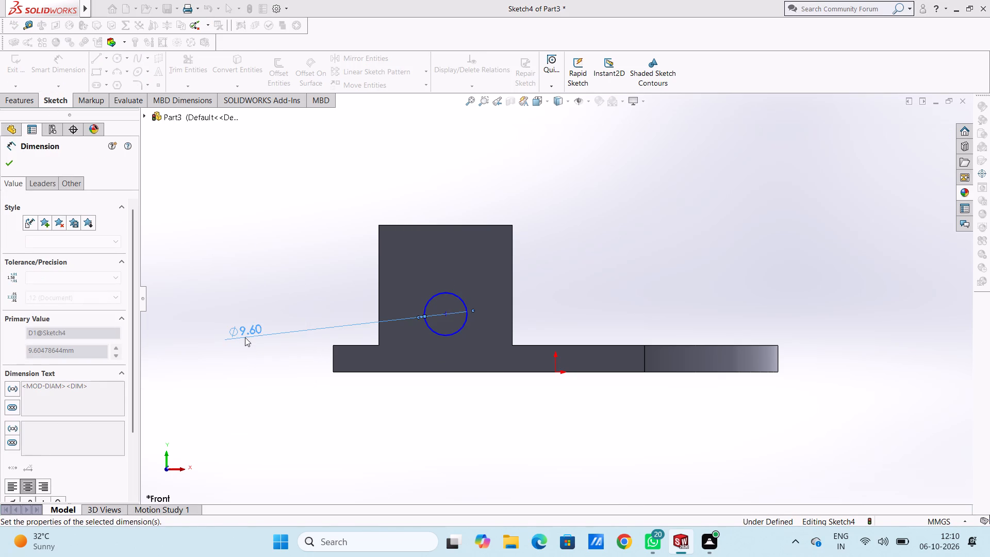
click(276, 283)
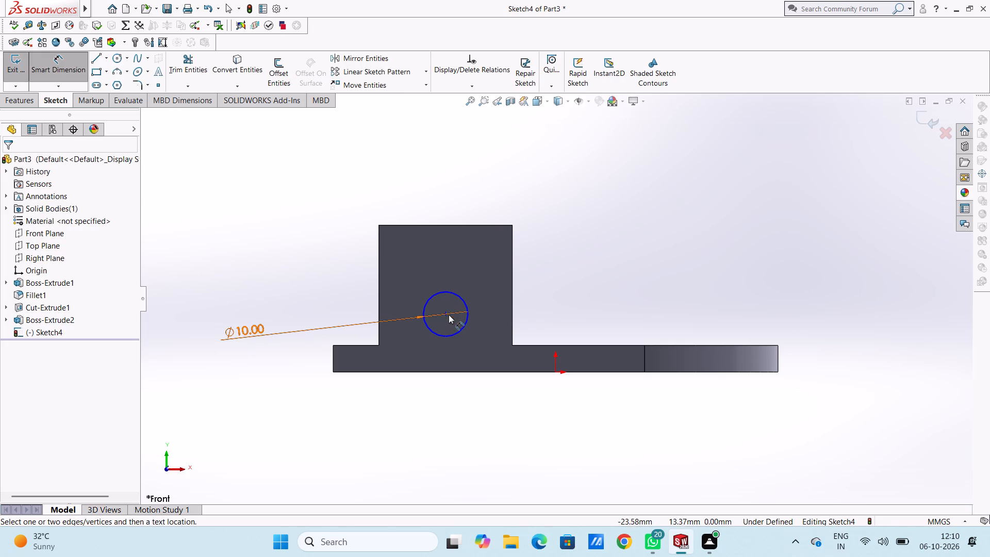
Dimension the horizontal distance from the circle's centre to the block's vertical edge nearest the rounded end, keeping its drawn position.
click(445, 315)
click(512, 314)
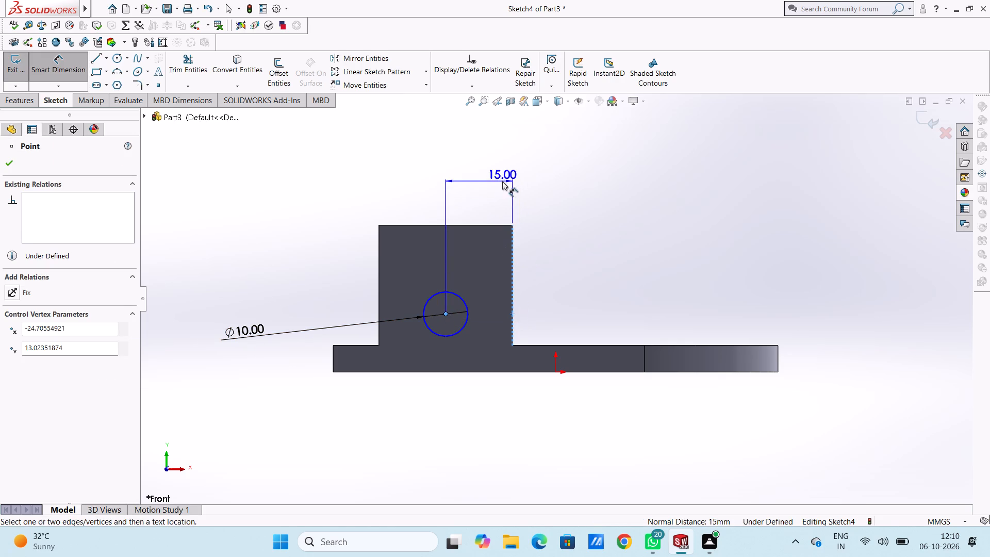
click(502, 181)
click(456, 165)
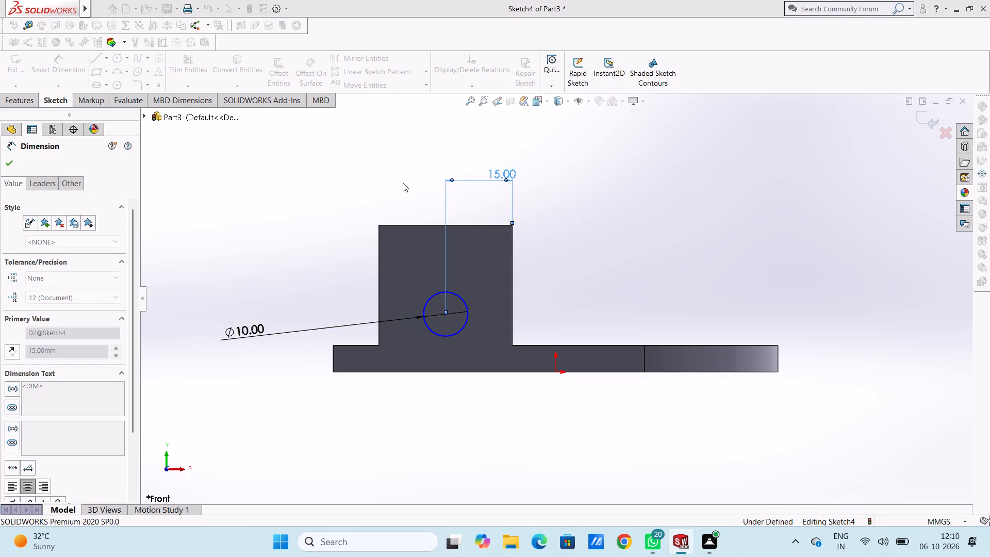
click(403, 183)
Set the vertical distance from the circle's centre to the plate's bottom edge to 12 mm.
click(447, 312)
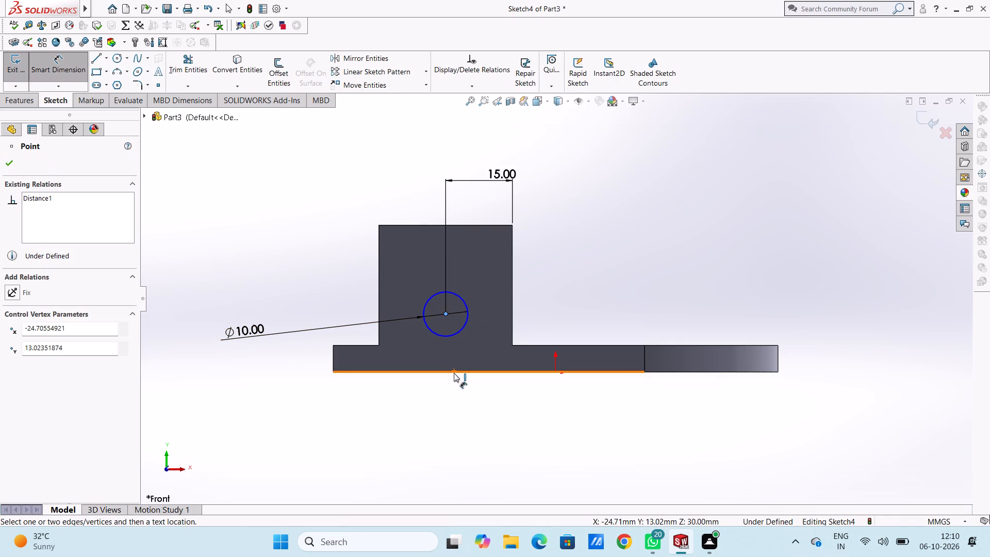
click(454, 373)
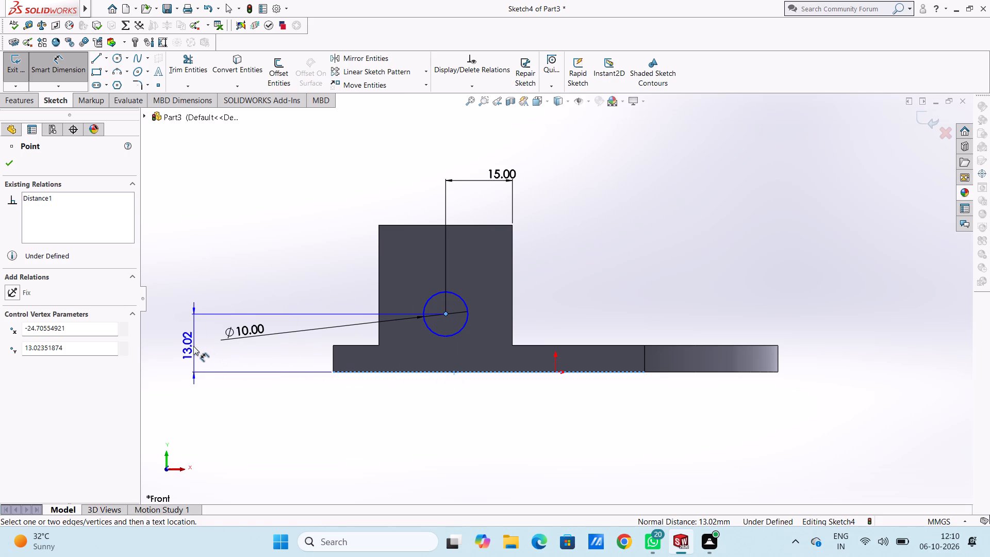
click(207, 347)
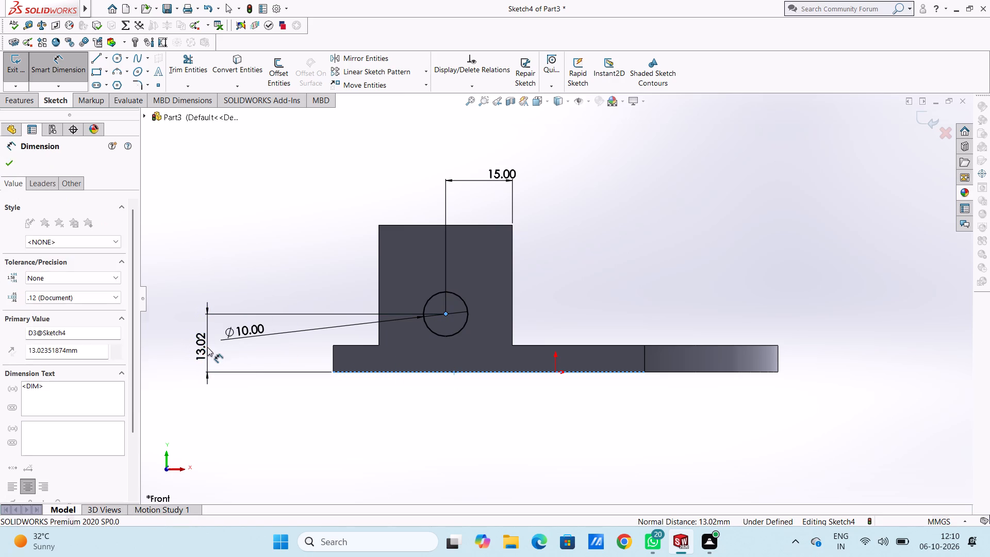
text(12)
key(Return)
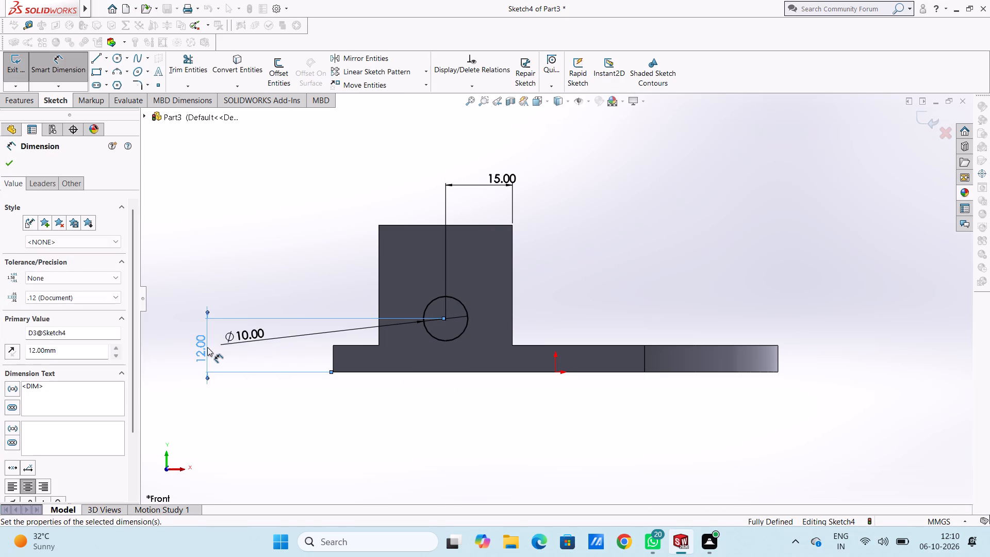
click(268, 272)
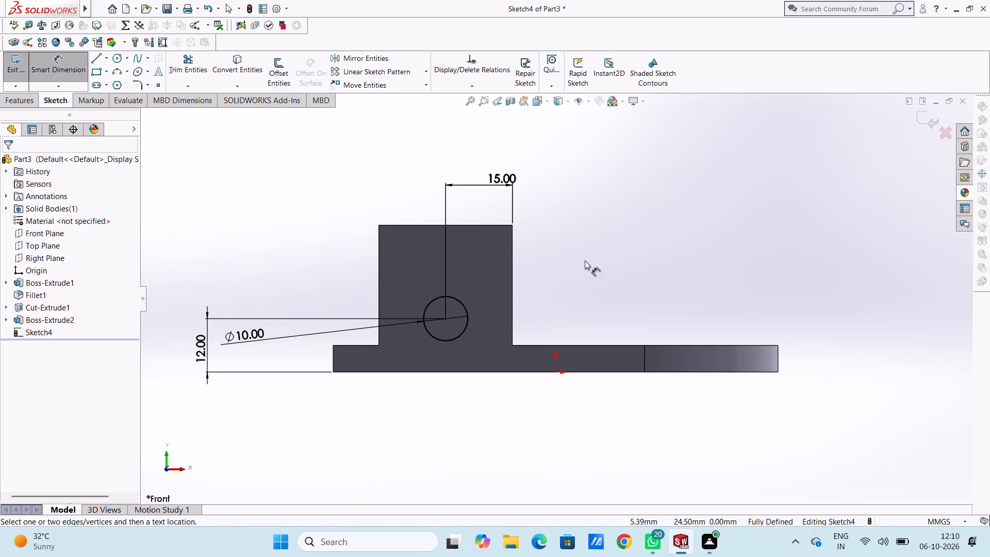
Extrude-cut the 10 mm circle as a blind 60 mm hole lengthwise through the block.
middle_drag(628, 254, 574, 319)
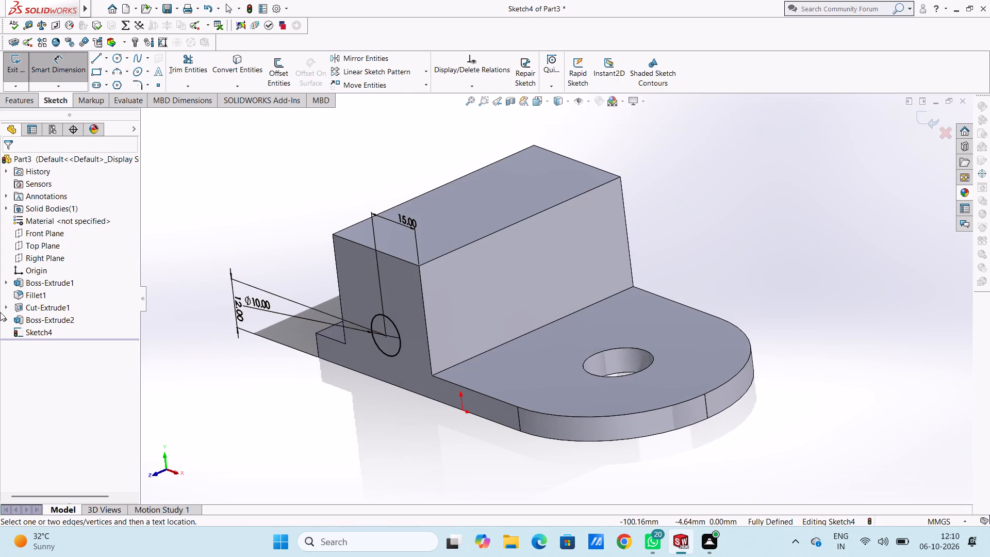
click(26, 98)
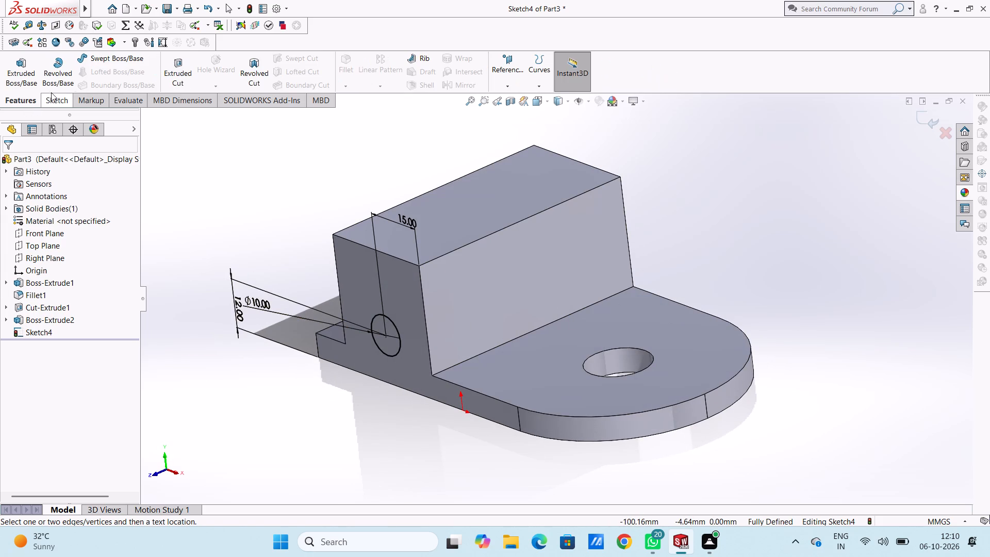
click(180, 63)
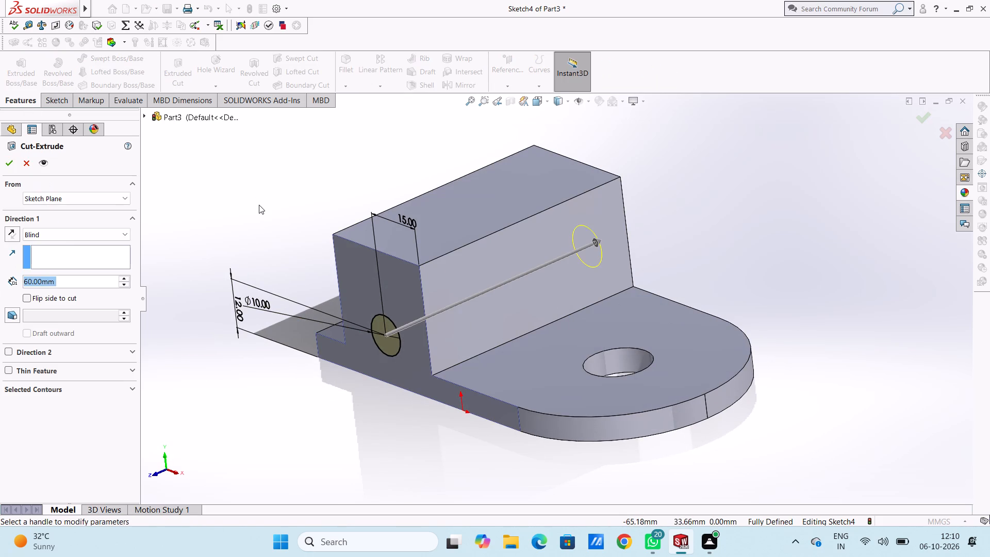
click(5, 167)
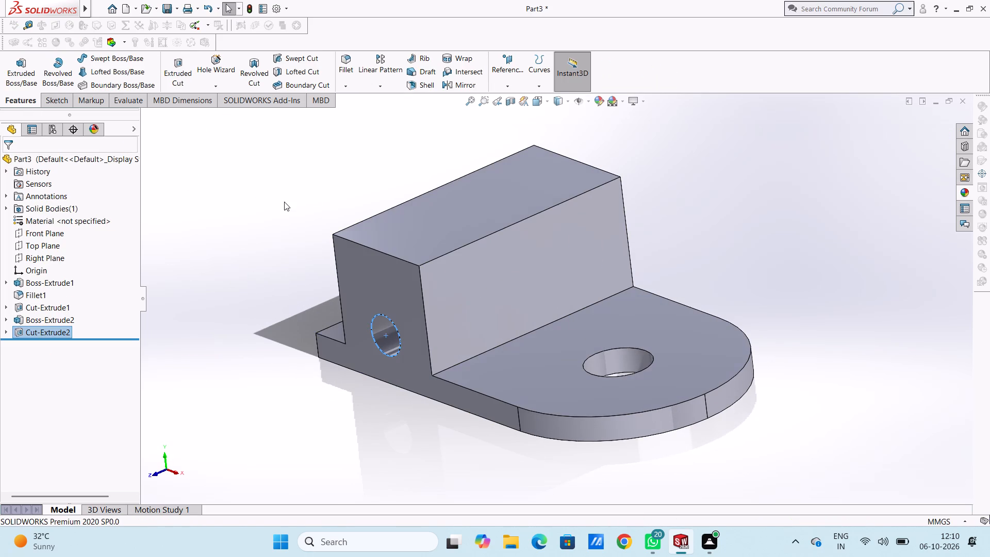
click(284, 202)
Examine the block's new hole and the plate from several angles.
middle_drag(225, 268, 306, 236)
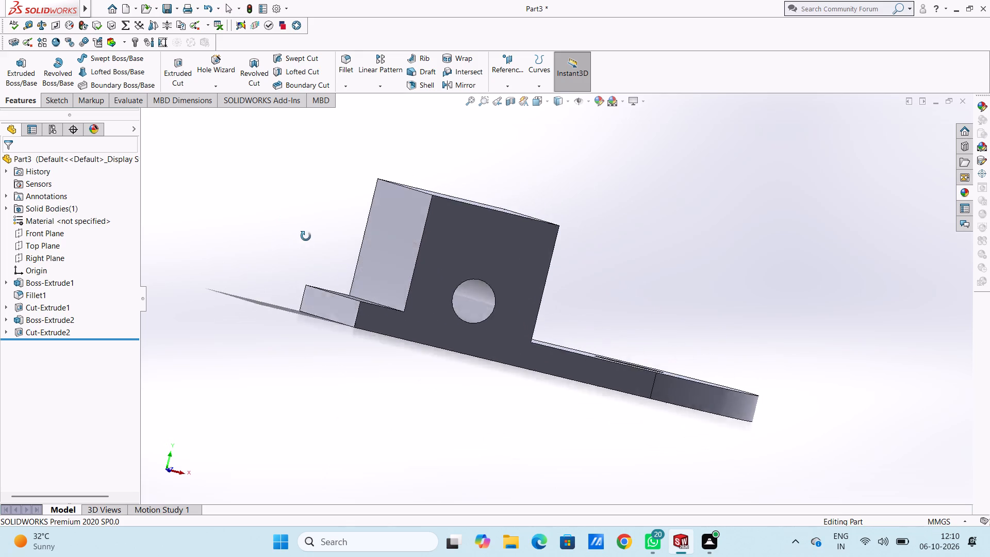
middle_drag(306, 236, 295, 273)
scroll(259, 300, up, 2)
middle_drag(279, 292, 334, 345)
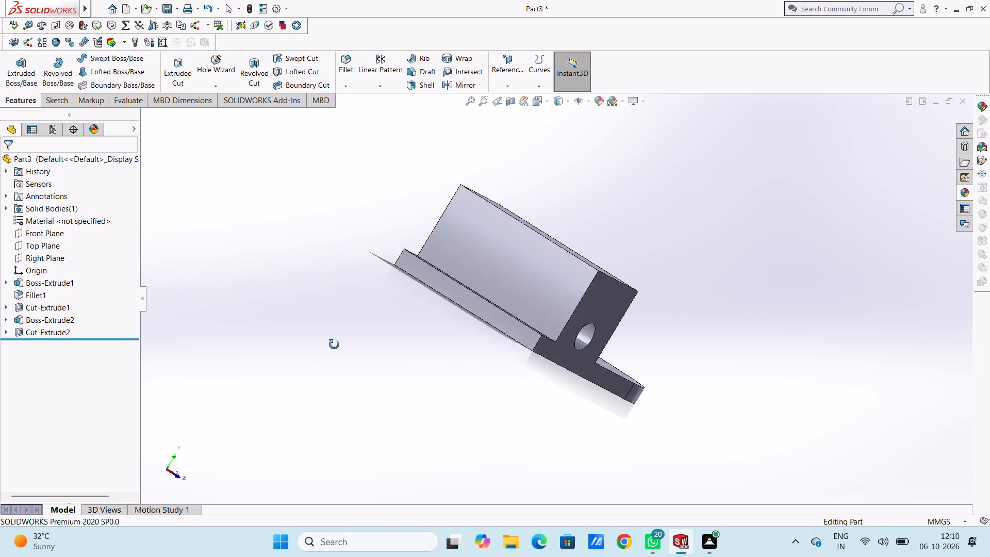
middle_drag(334, 345, 265, 380)
middle_click(266, 381)
middle_click(269, 381)
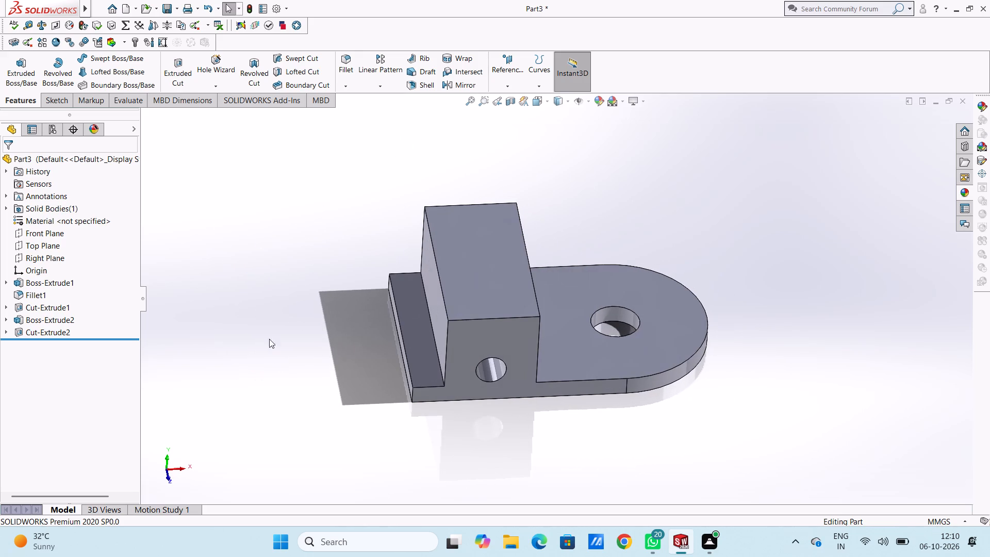
middle_drag(292, 410, 290, 298)
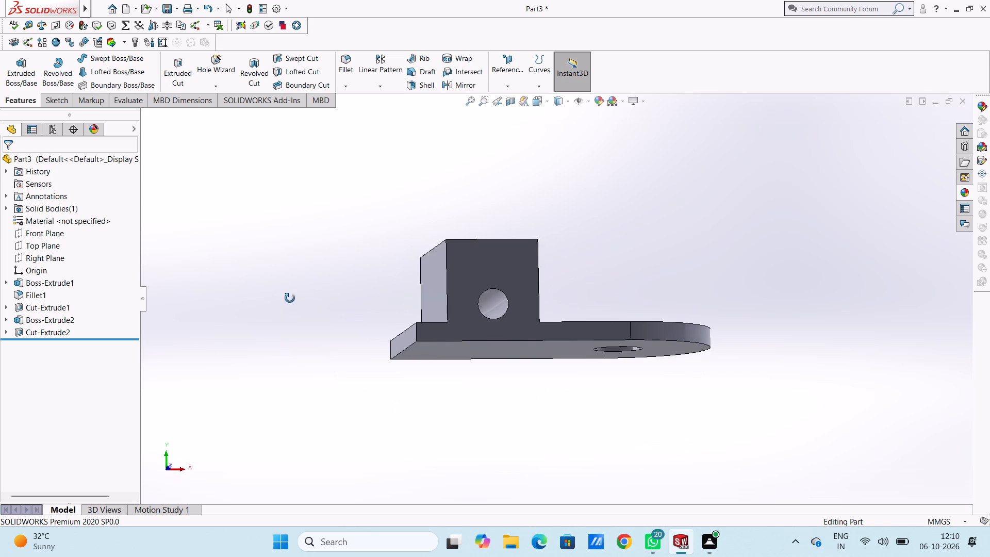
middle_drag(290, 298, 266, 302)
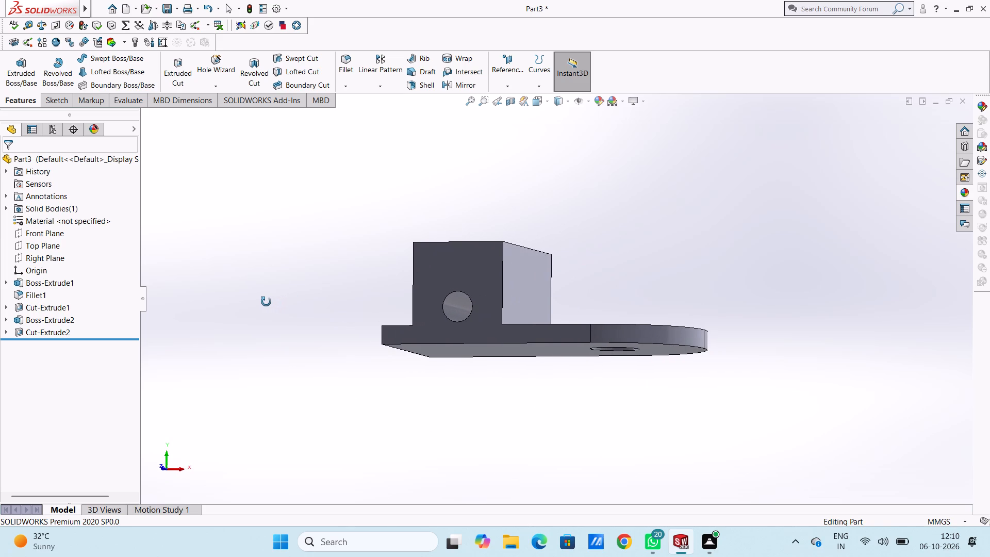
middle_drag(266, 302, 319, 310)
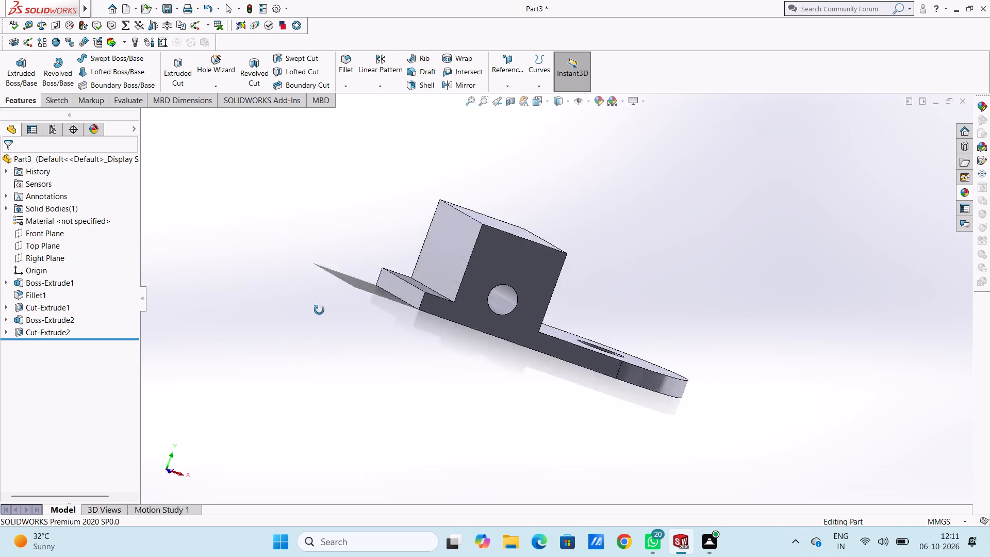
middle_drag(319, 310, 276, 318)
middle_drag(290, 330, 368, 394)
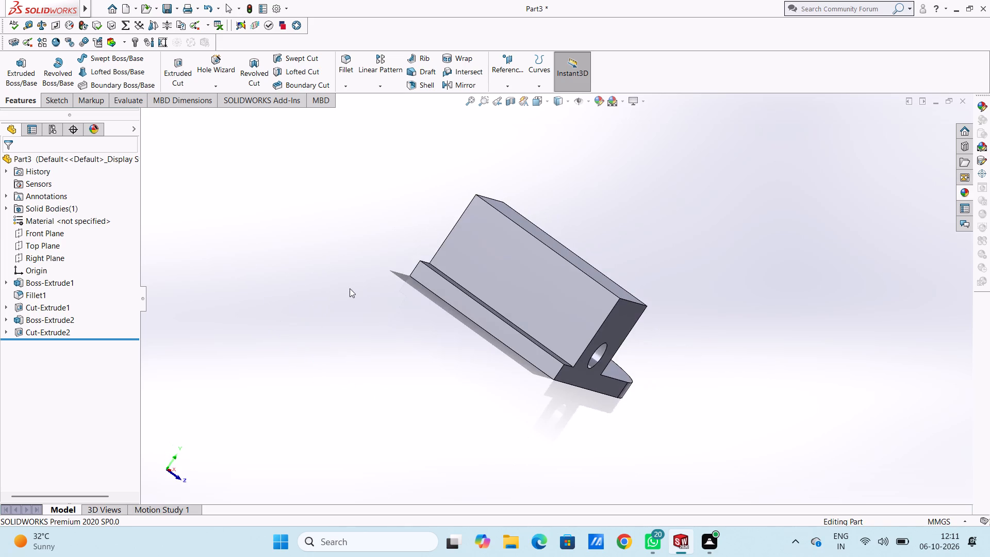
middle_drag(319, 254, 286, 318)
middle_drag(365, 384, 265, 314)
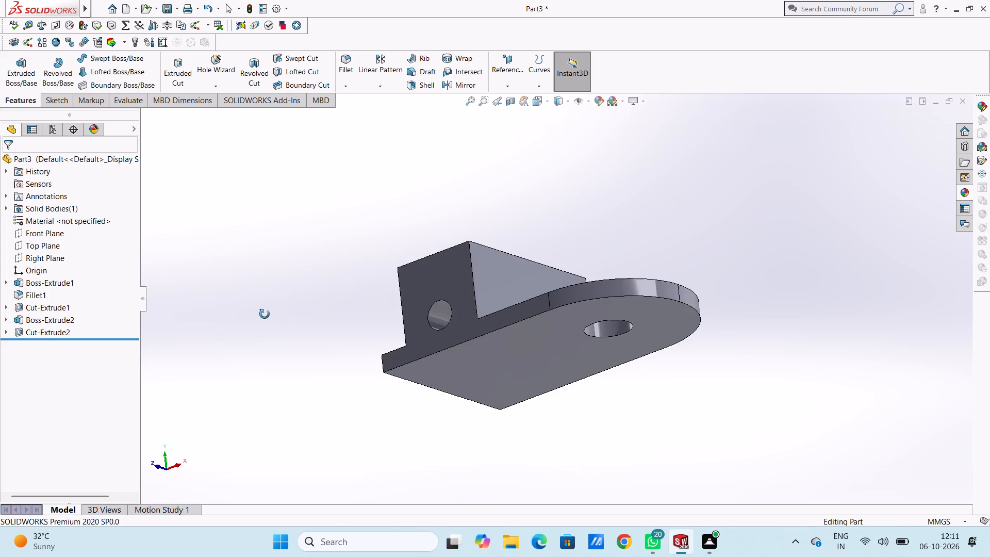
middle_drag(265, 314, 313, 357)
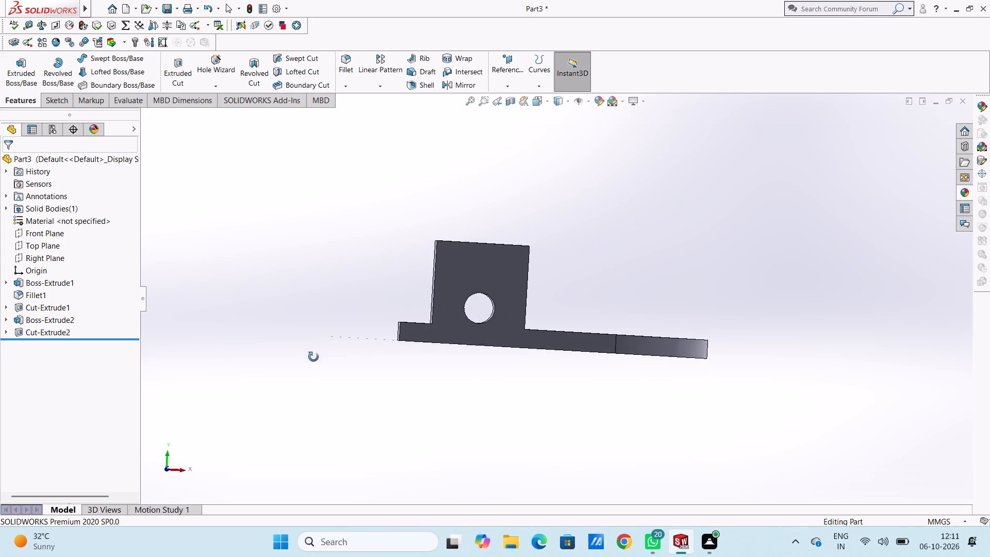
middle_drag(313, 357, 315, 364)
scroll(315, 364, up, 1)
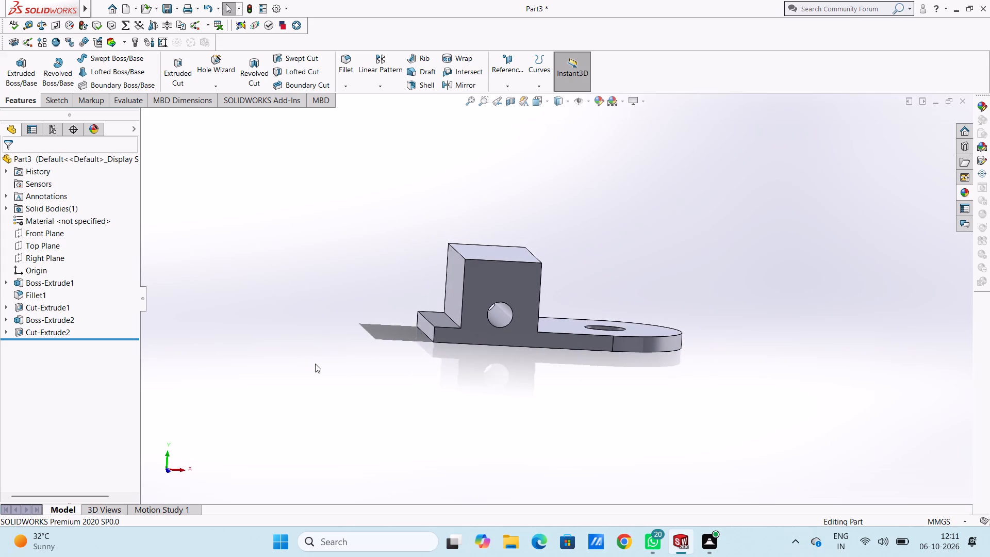
Start a new sketch on the front face of the block and plate, seen in the Front view.
key(ctrl+1)
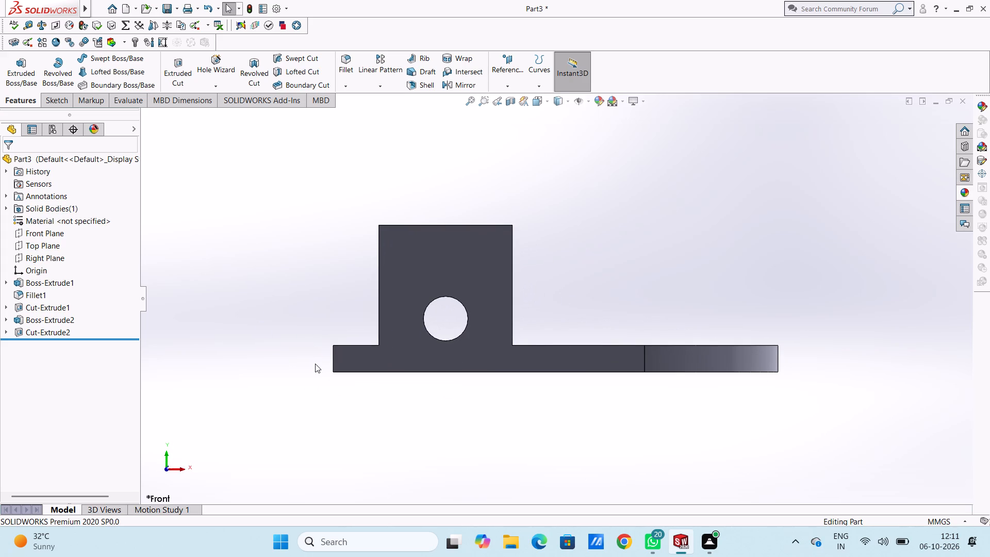
scroll(315, 364, up, 4)
scroll(517, 183, down, 2)
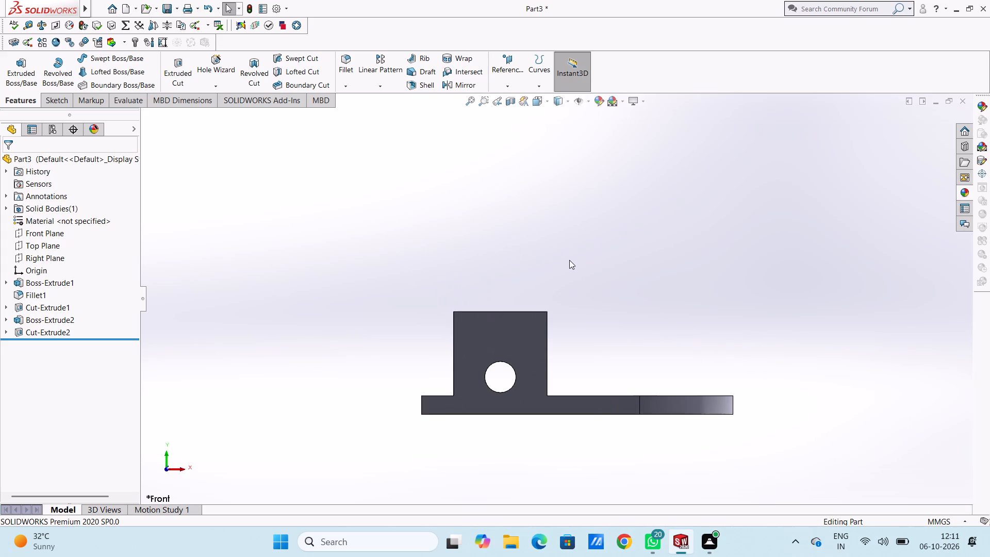
scroll(569, 260, up, 2)
click(517, 320)
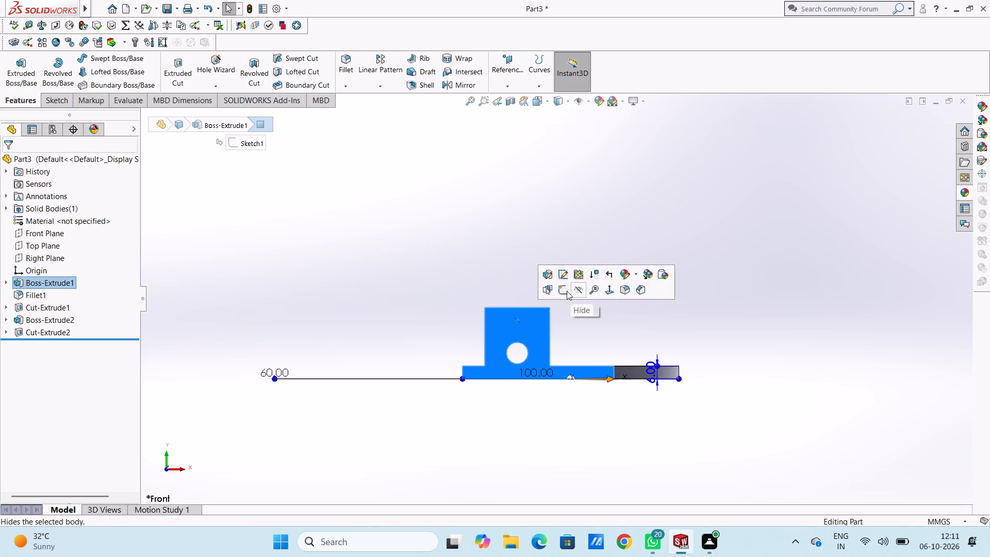
click(565, 289)
click(514, 254)
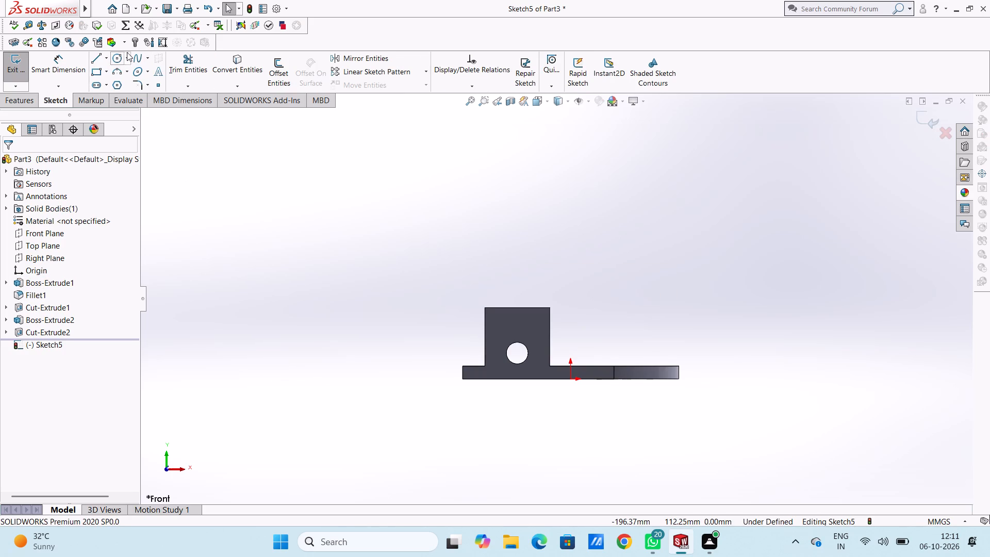
Sketch two concentric circles above the block, centred about 34 mm from the origin toward the square end and 68 mm above it.
click(119, 55)
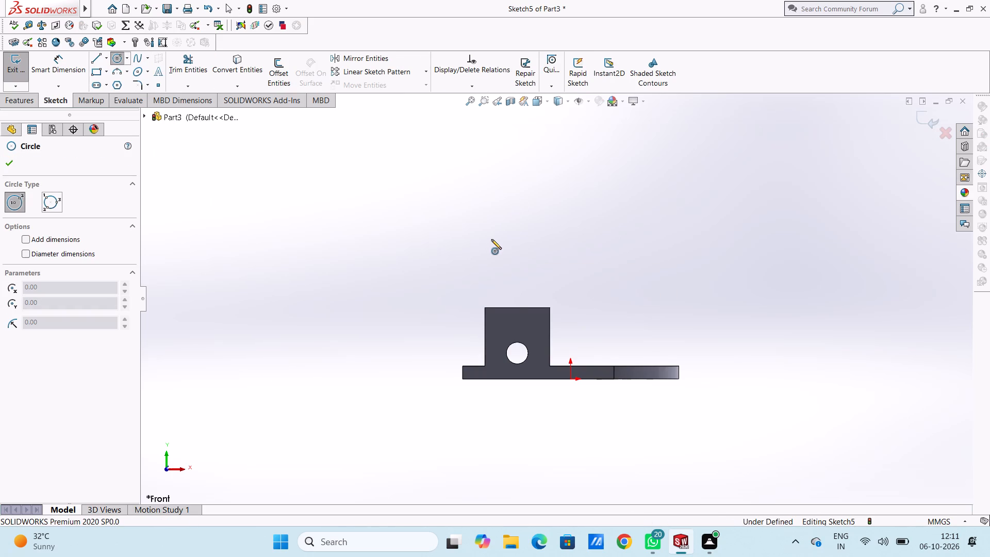
click(497, 232)
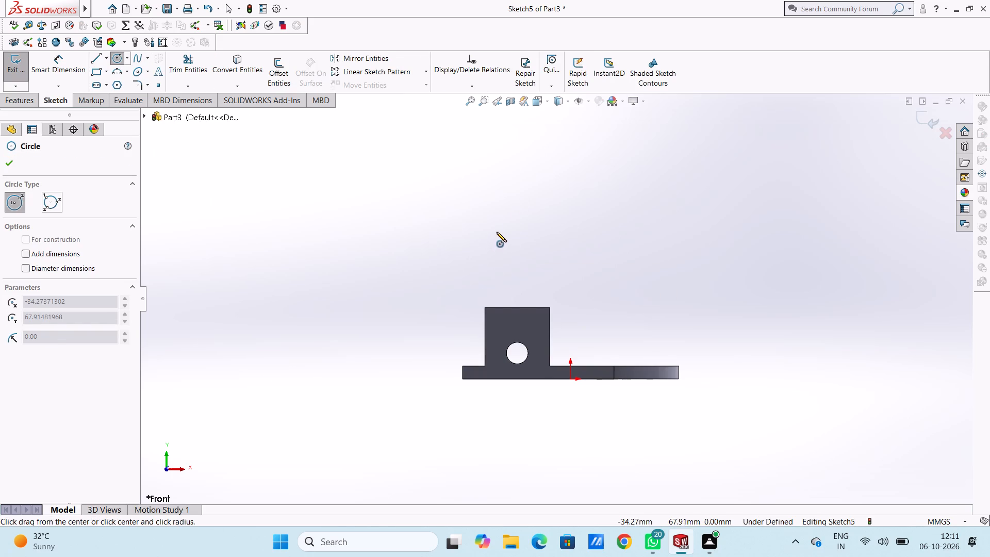
click(525, 272)
click(498, 231)
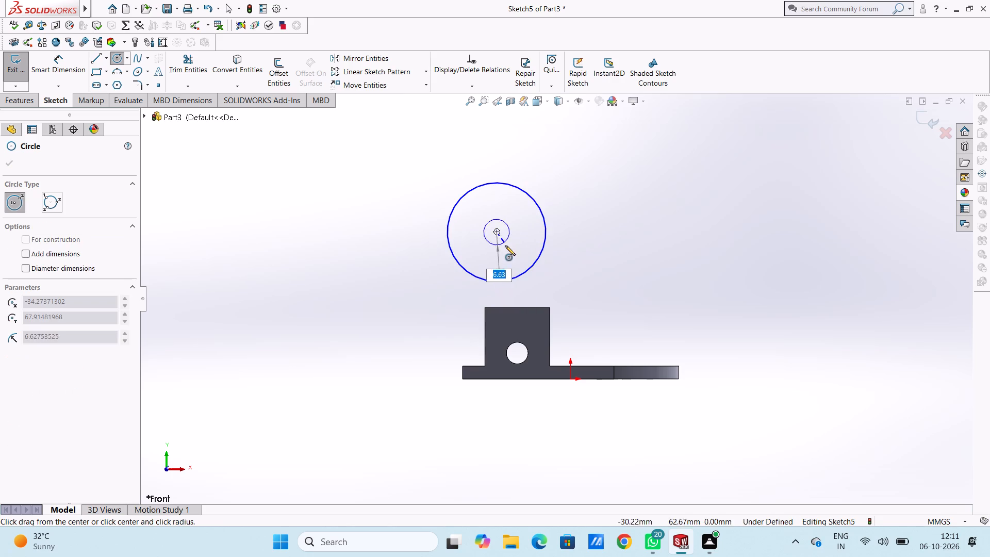
click(506, 246)
click(16, 160)
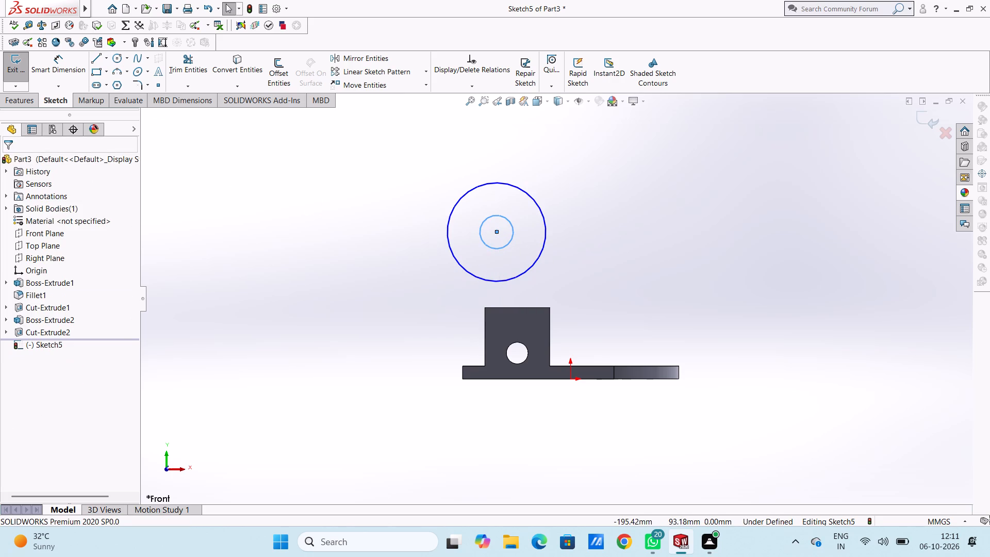
Dimension the two concentric circles with a 40 mm outer diameter and an 18 mm inner diameter.
click(70, 61)
click(455, 255)
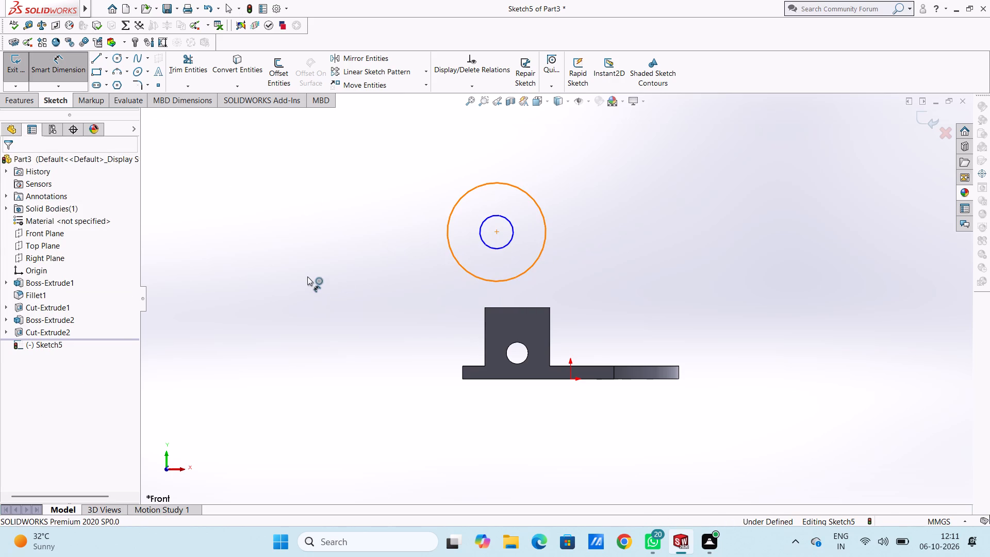
click(232, 304)
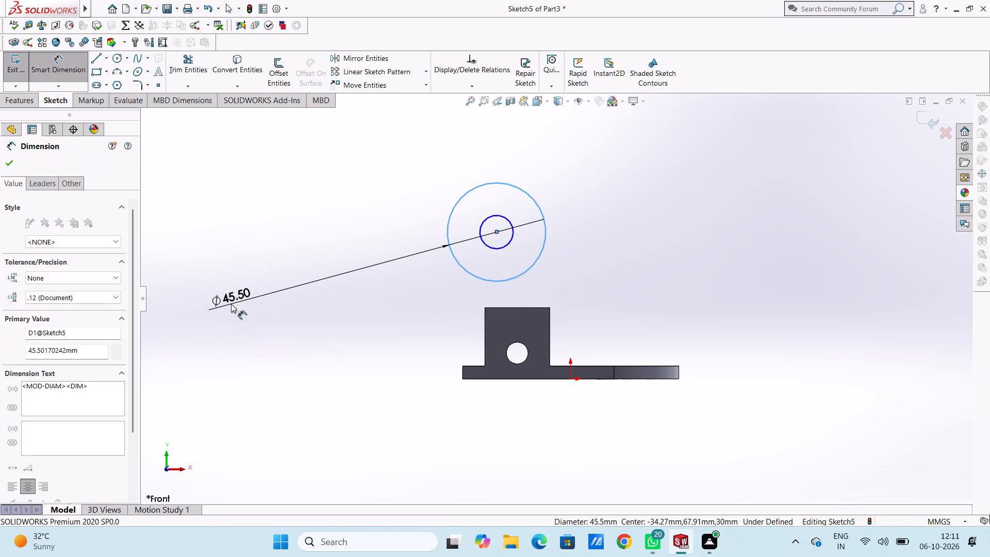
text(40)
key(Return)
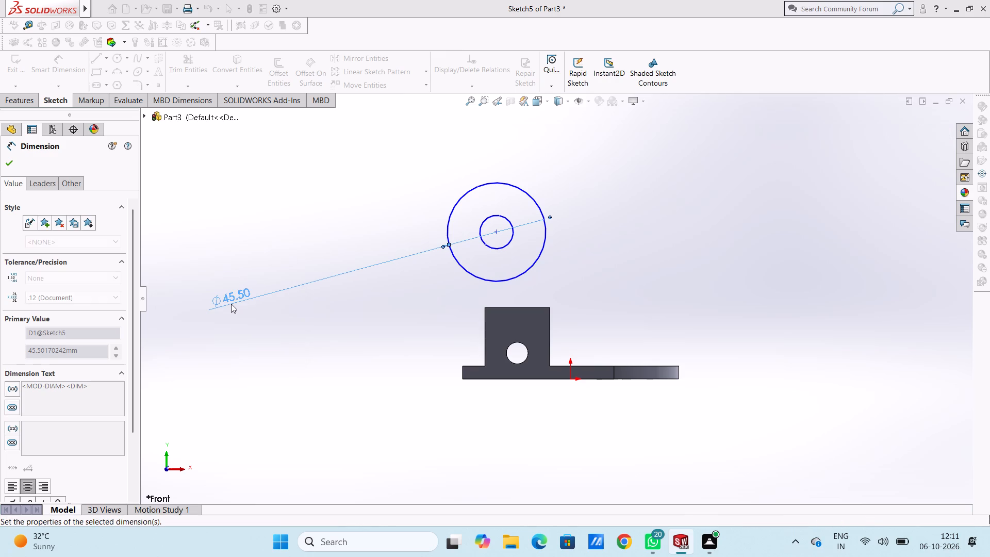
click(292, 203)
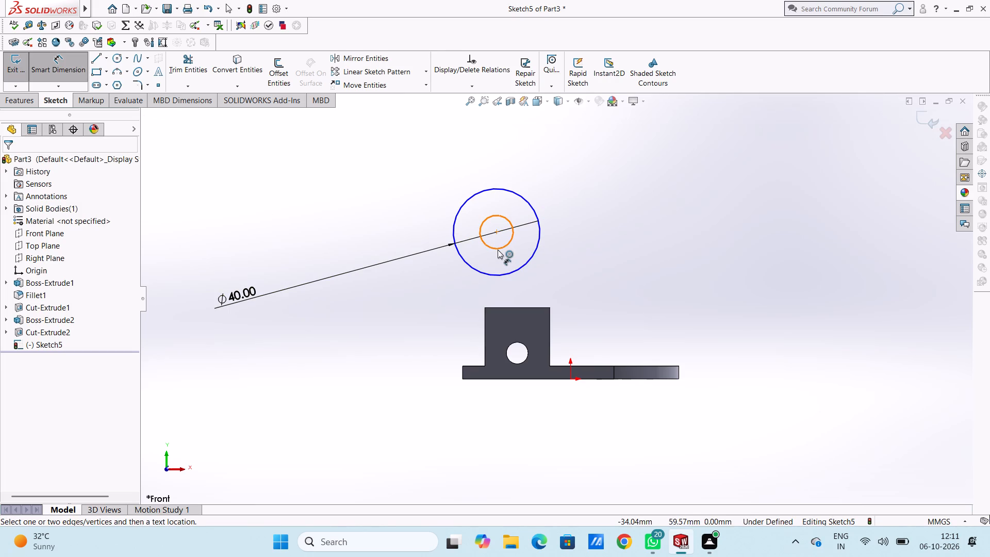
click(498, 250)
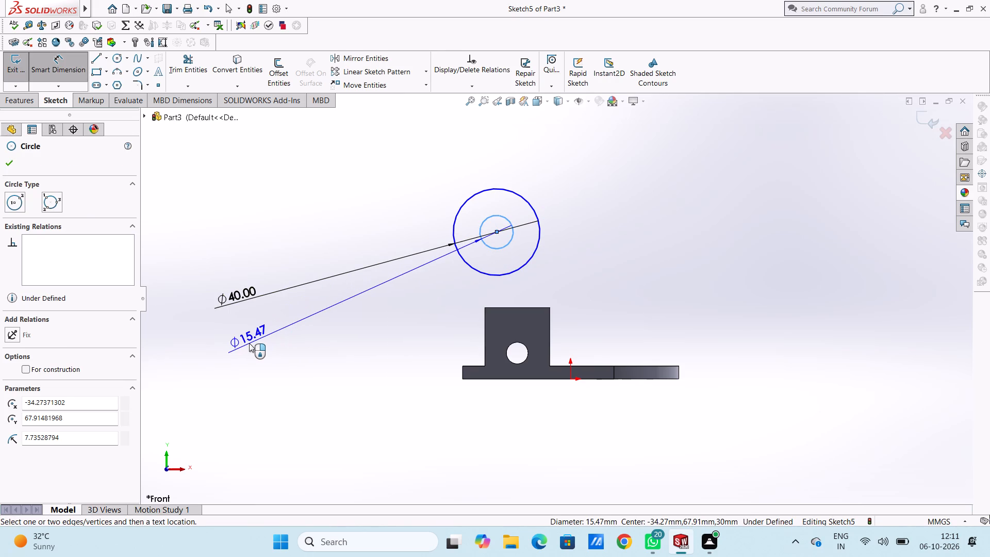
click(249, 343)
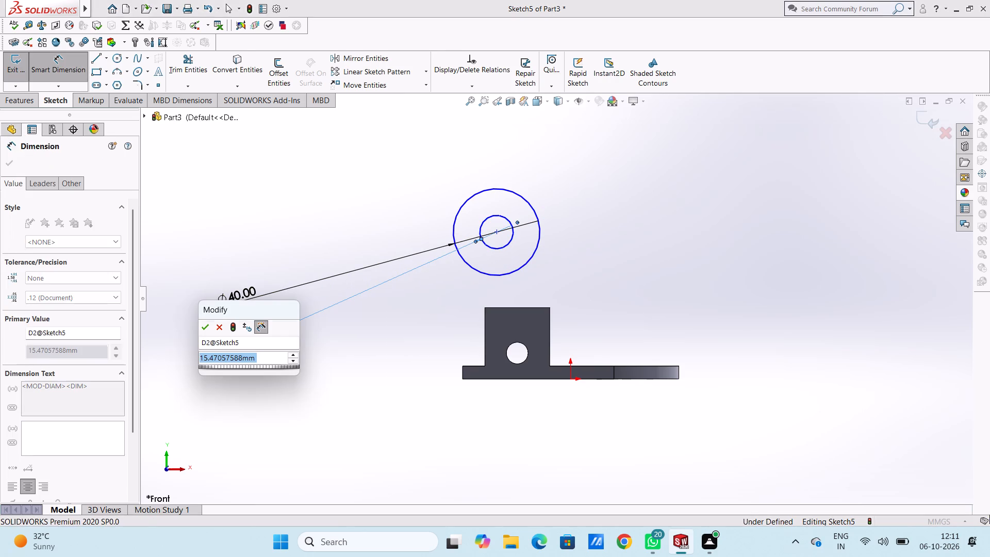
text(18)
key(Return)
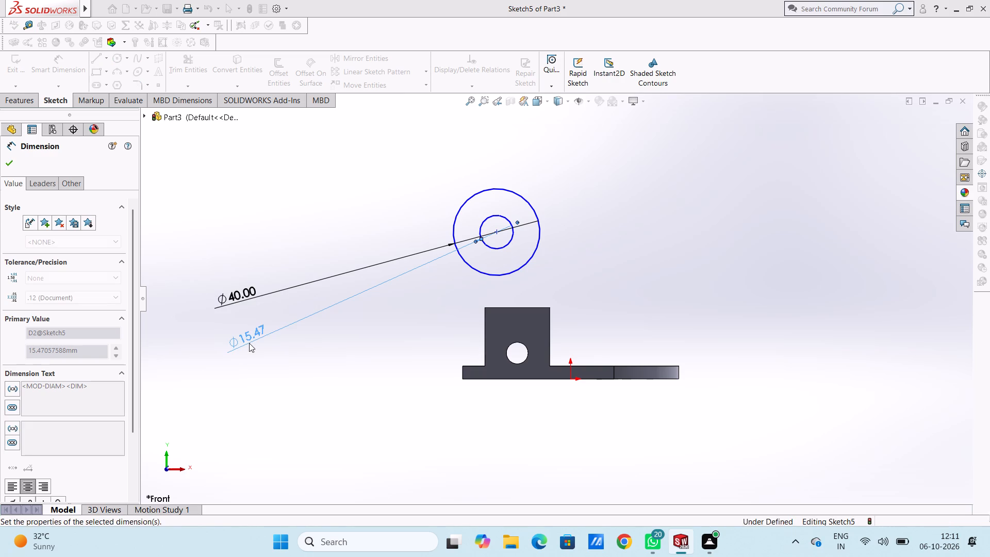
click(311, 370)
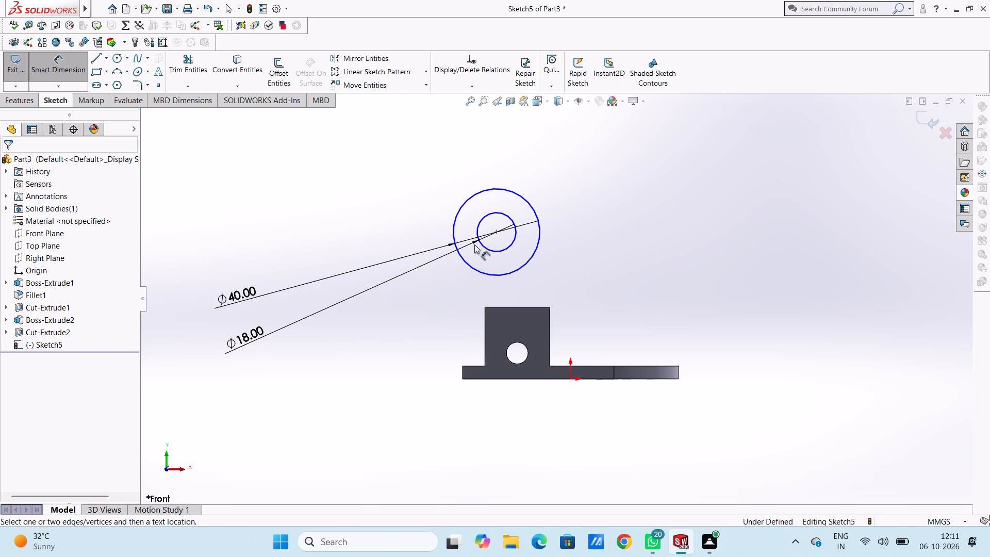
Dimension the circles' centre 55 mm above the plate's bottom edge.
click(497, 230)
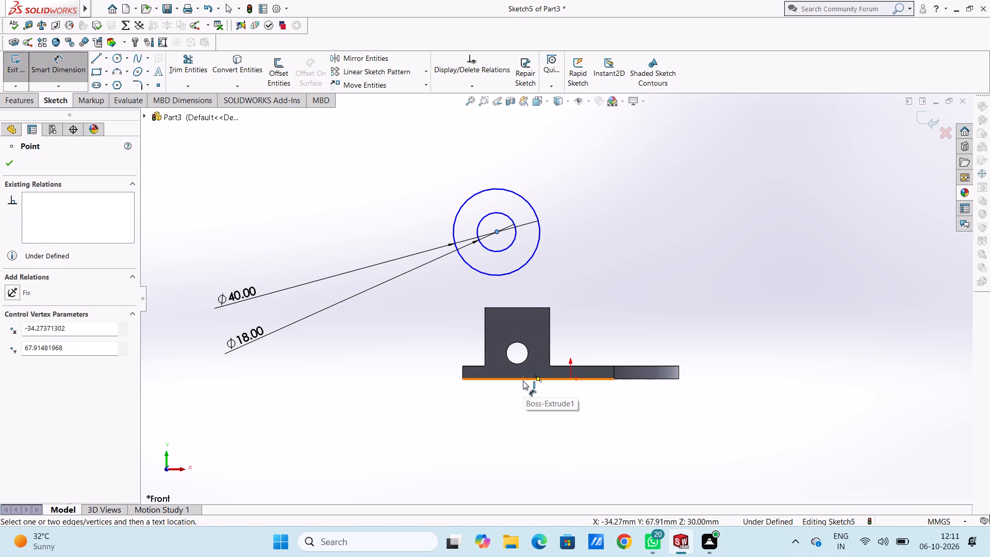
click(523, 381)
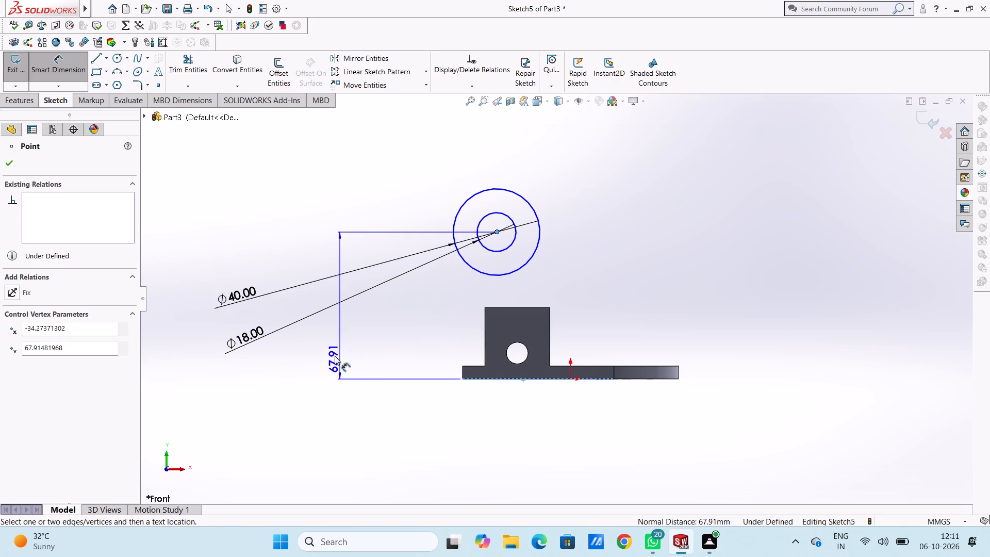
click(325, 335)
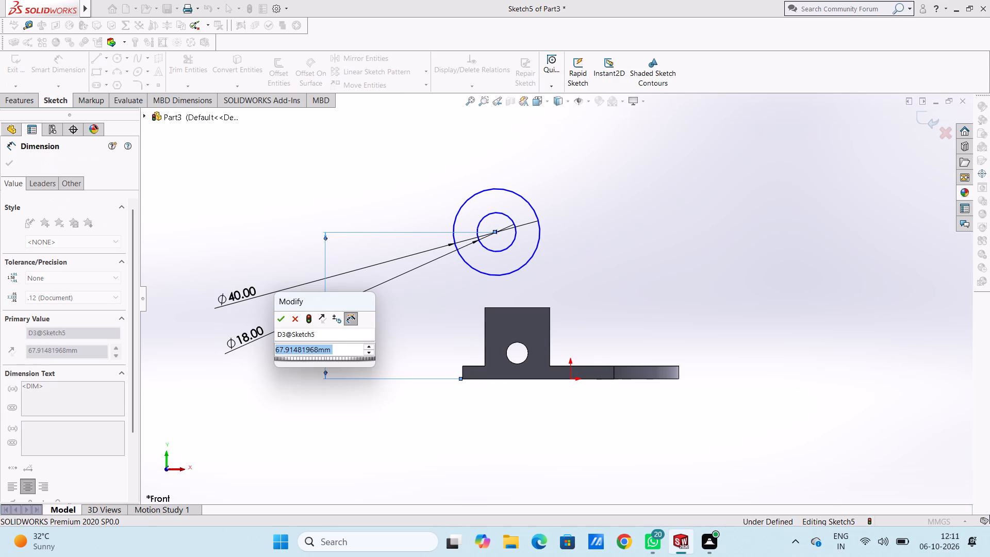
text(55)
key(Return)
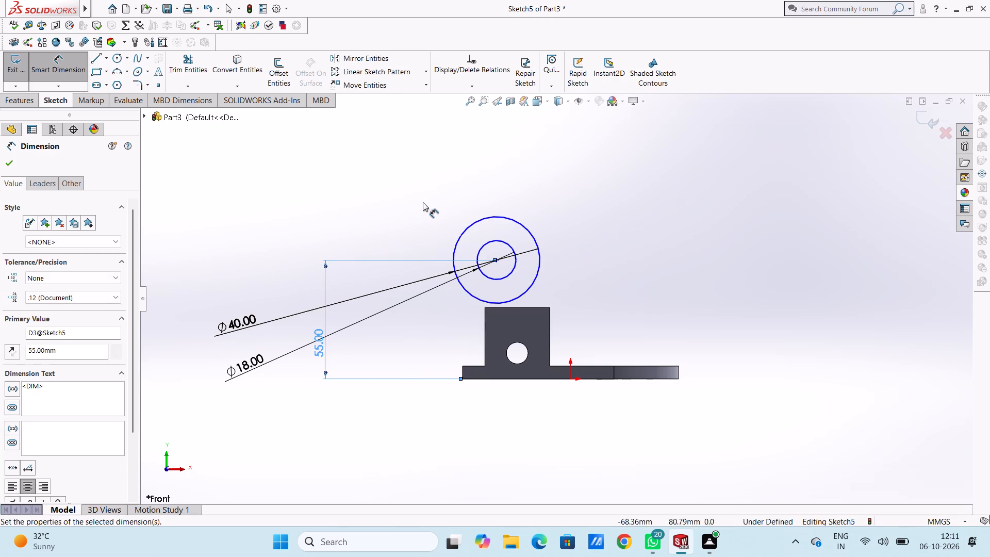
click(423, 202)
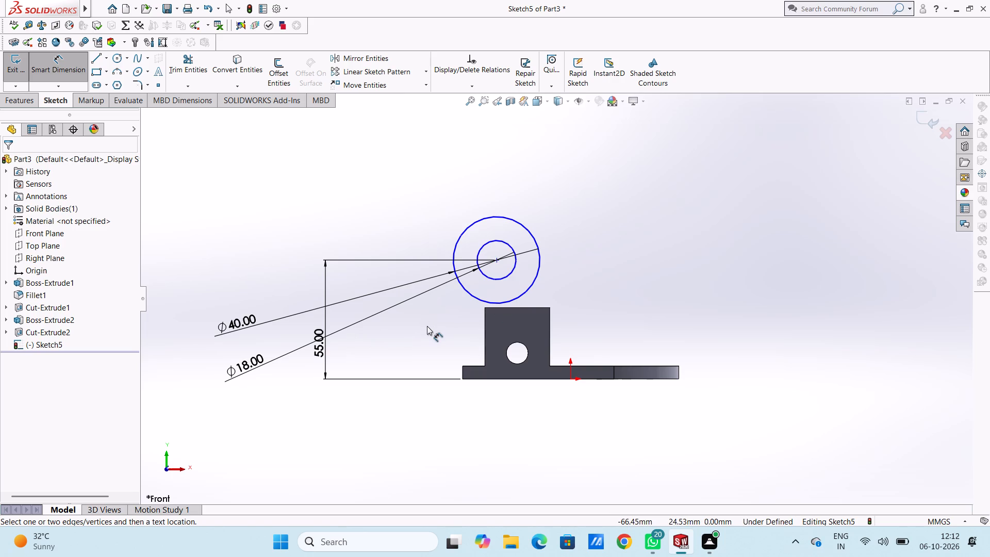
Dimension the circles' centre 15 mm horizontally from the block's side edge nearest the plate's rounded end.
click(495, 260)
click(551, 324)
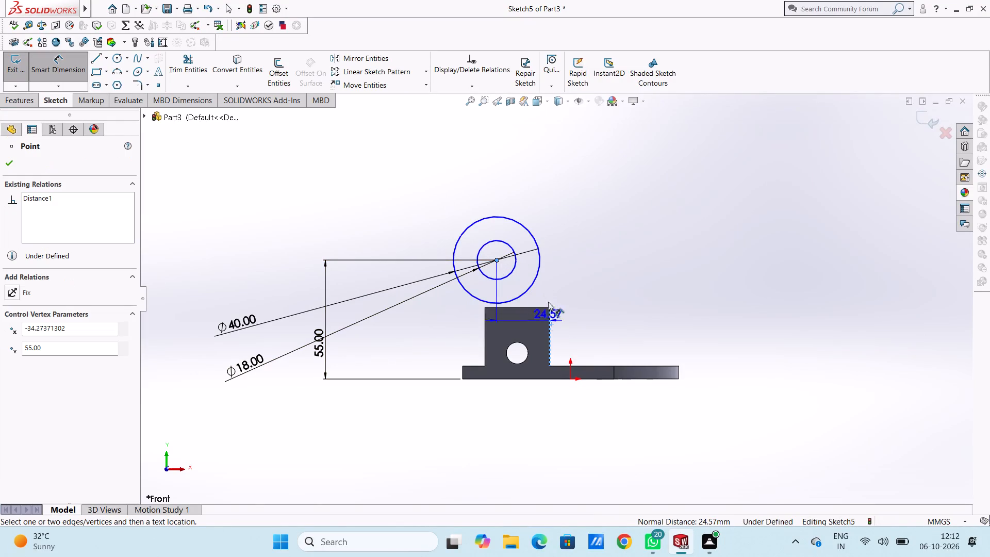
click(534, 139)
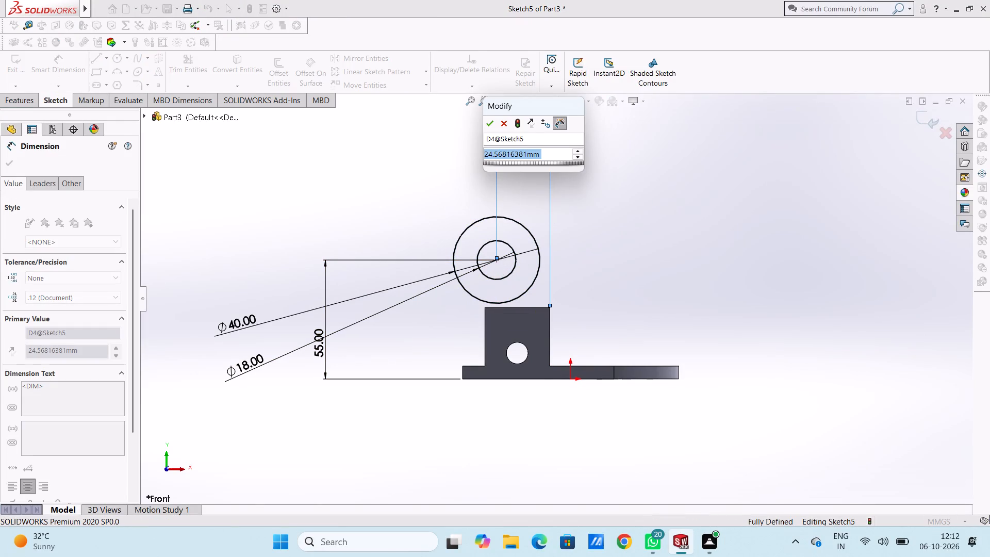
text(15)
key(Return)
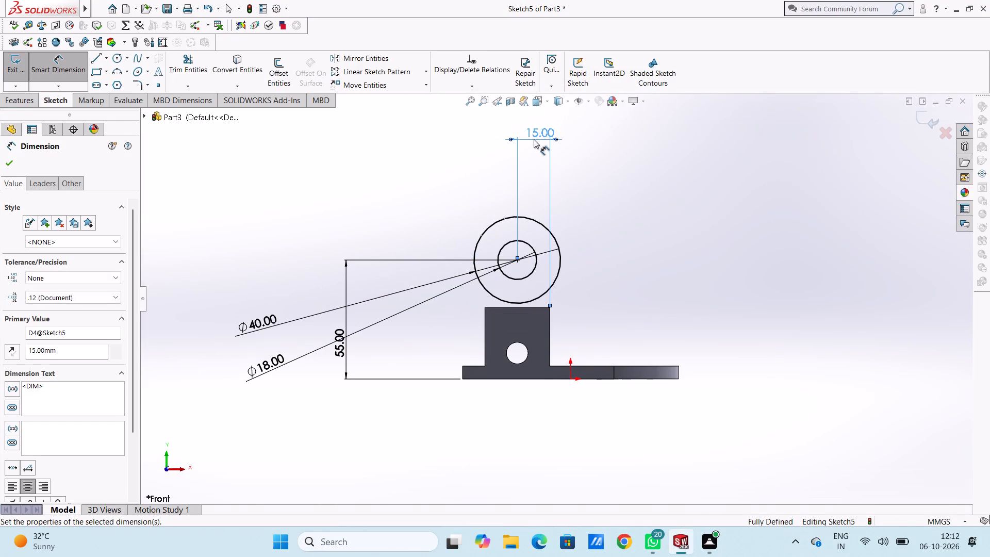
click(463, 171)
Set the horizontal distance between the circles' centre and the block's side edge to 20 mm.
double_click(541, 128)
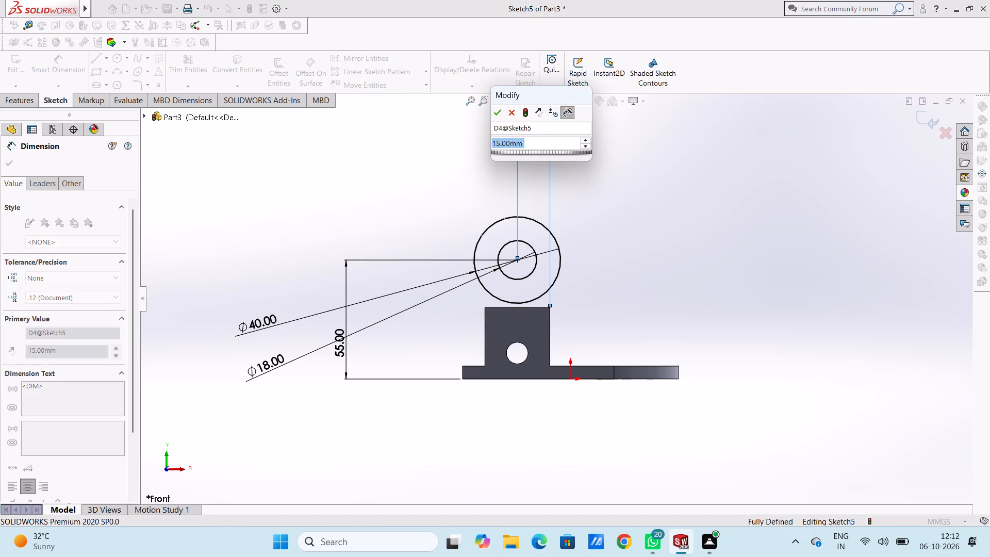
text(20)
key(Return)
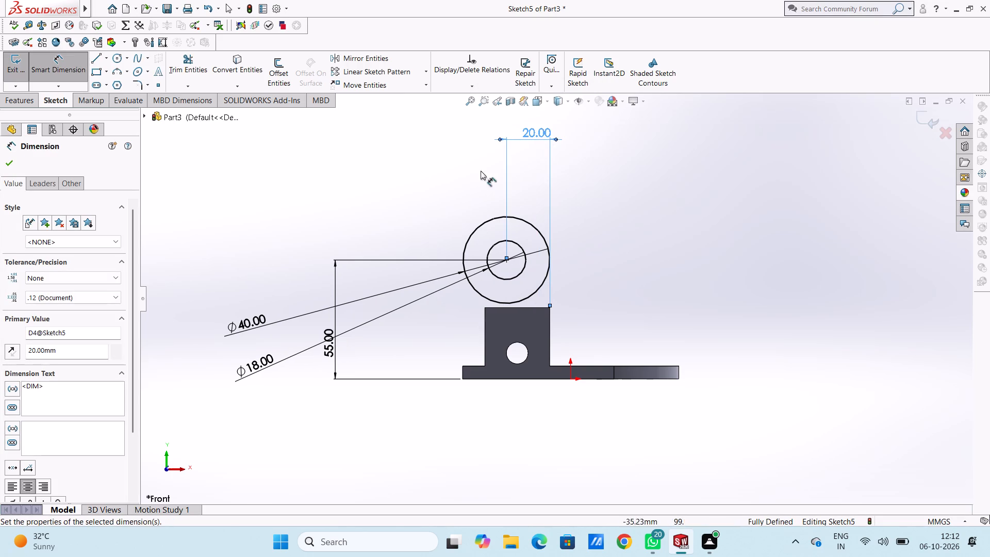
click(432, 187)
Sketch connected lines from the outer circle's side about 25 mm down, 30 mm across the block, and about 12.5 mm up into the circle.
scroll(555, 348, down, 1)
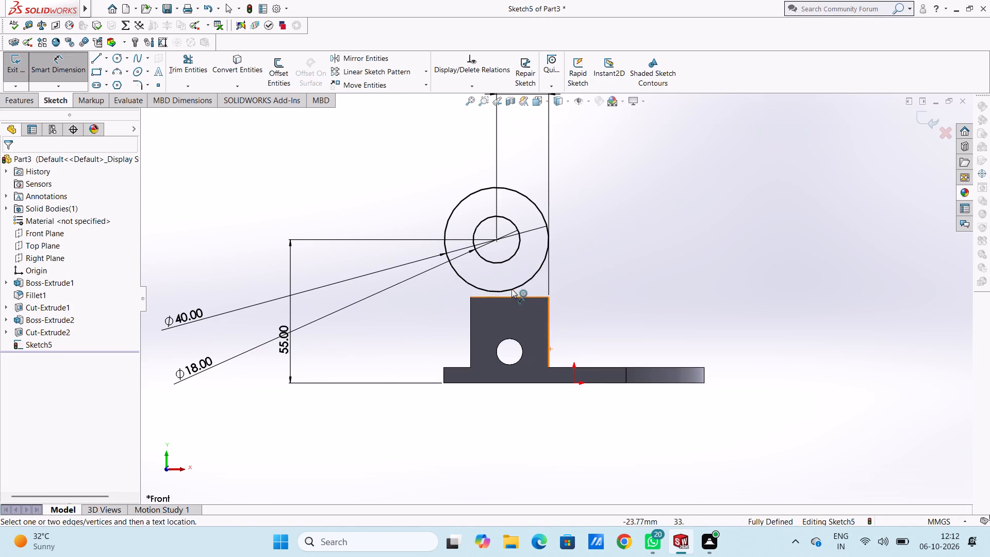
click(98, 55)
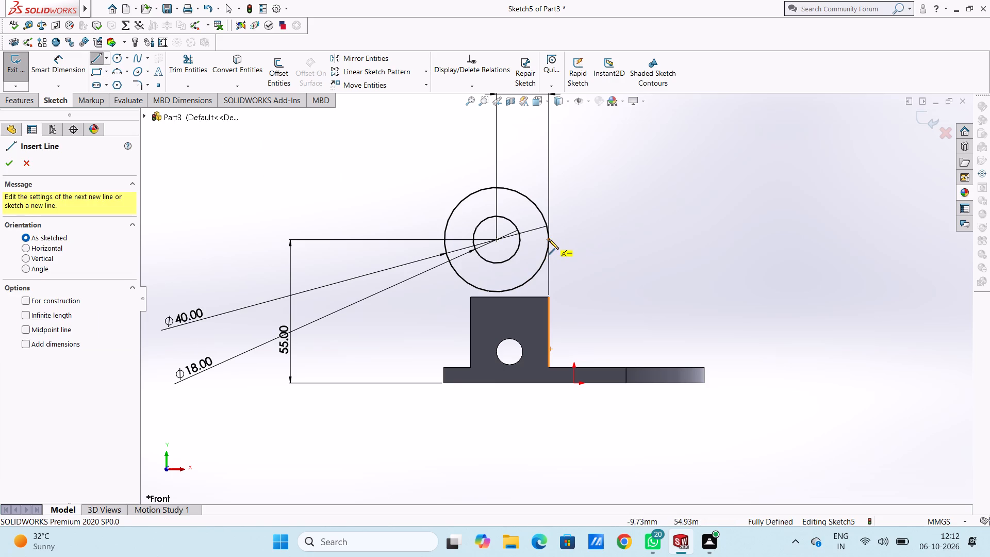
click(549, 239)
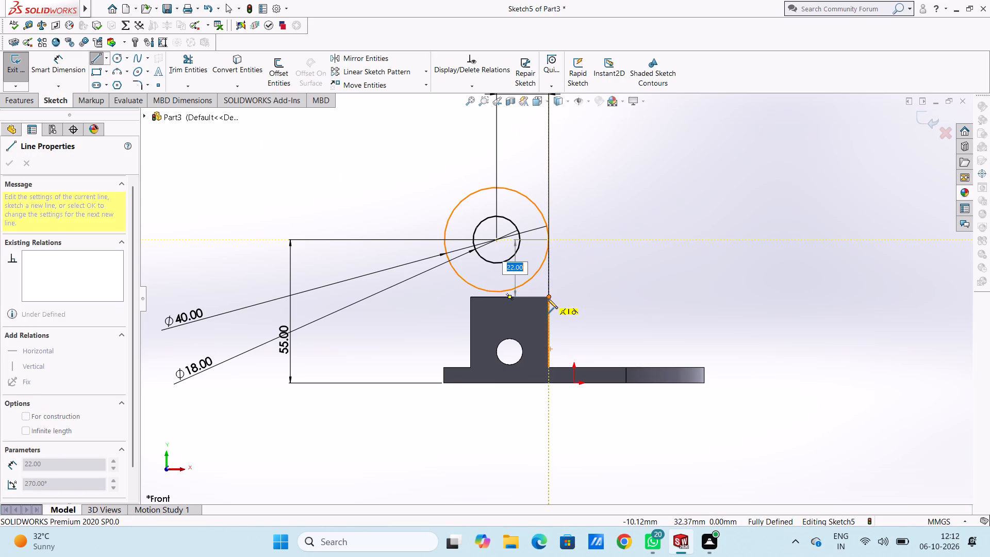
click(548, 305)
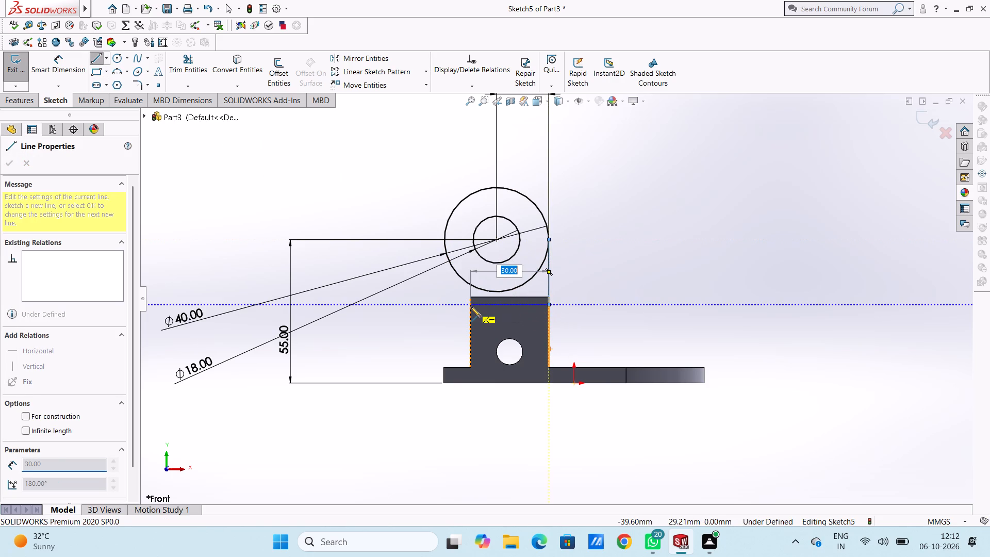
click(471, 307)
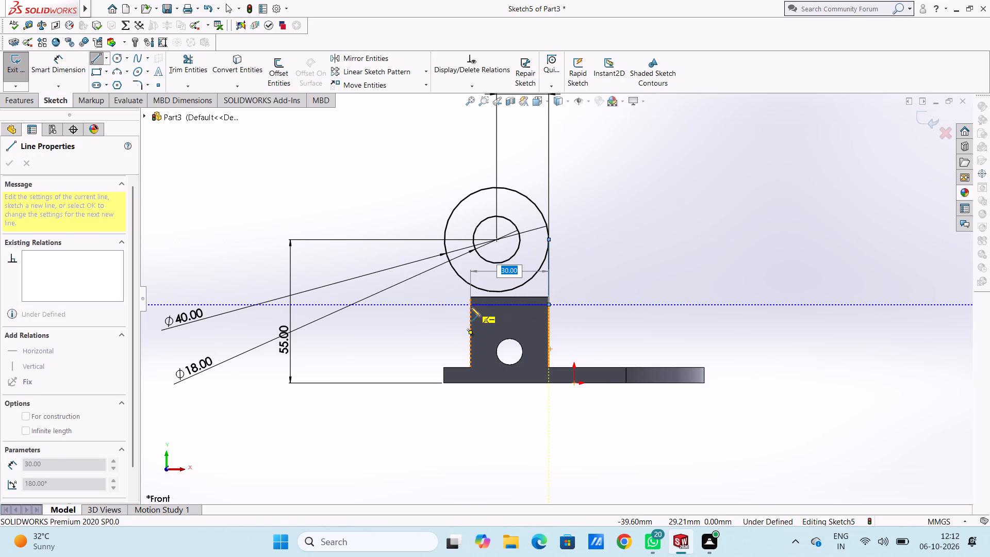
click(469, 274)
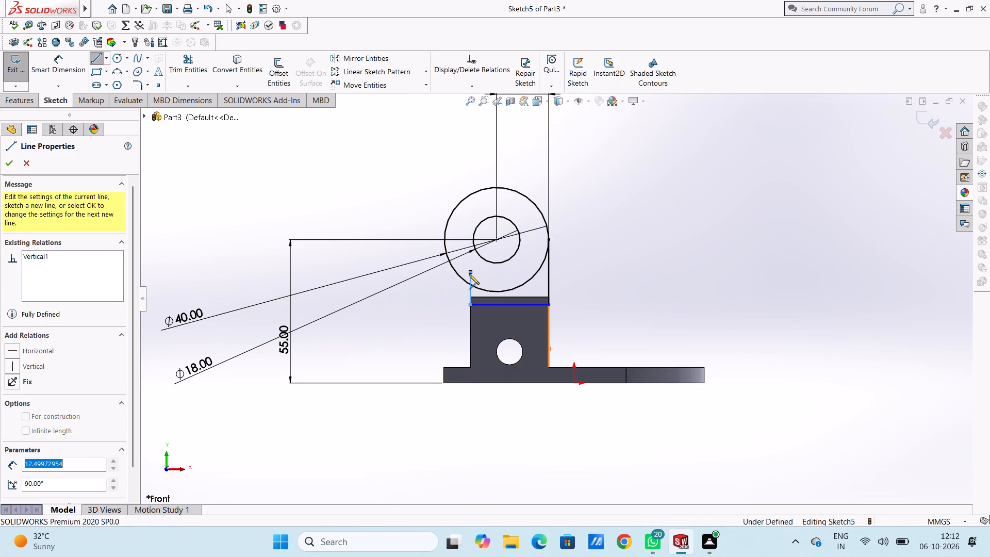
key(Escape)
key(Escape)
key(Escape)
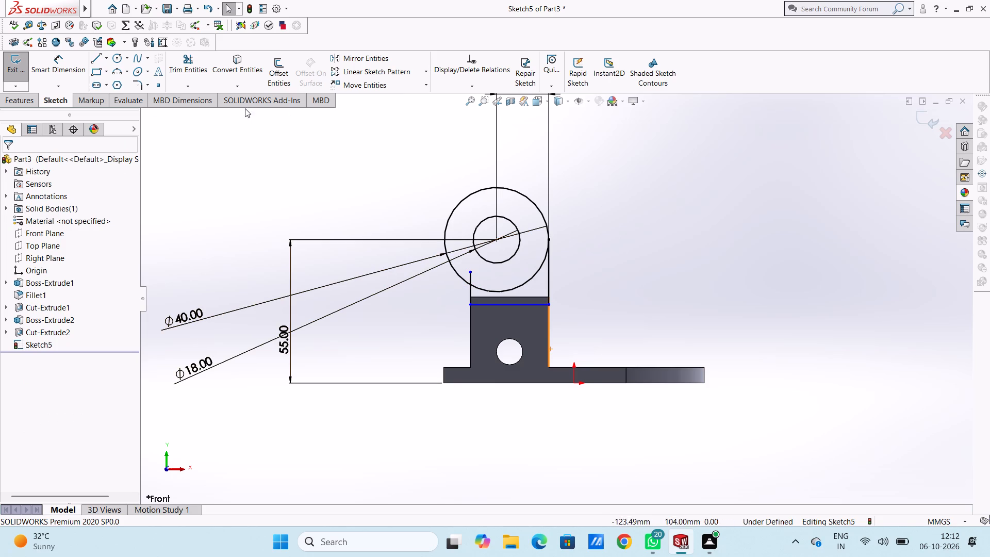
Trim the short vertical line's end inside the outer circle and the circle's lower arc between the two vertical lines.
click(186, 58)
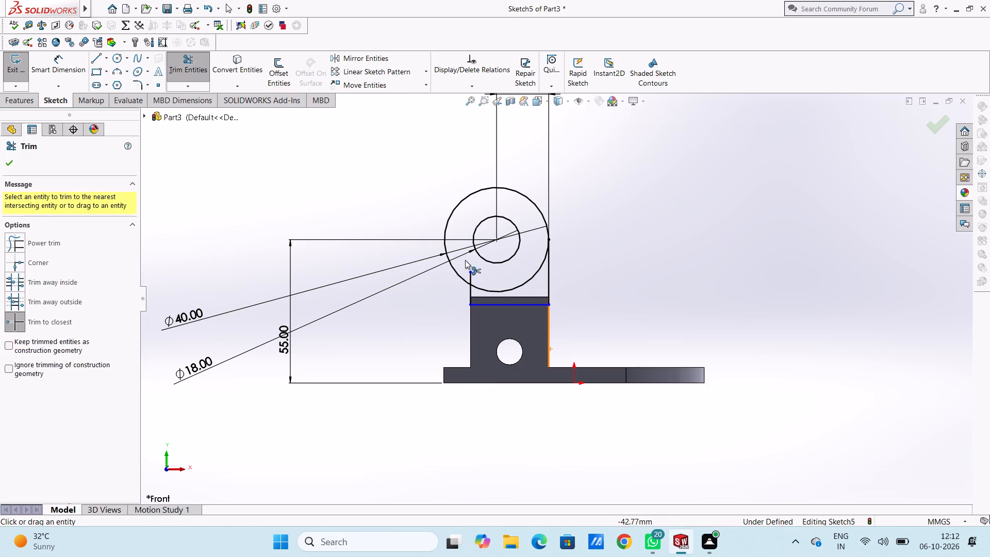
click(472, 276)
click(479, 288)
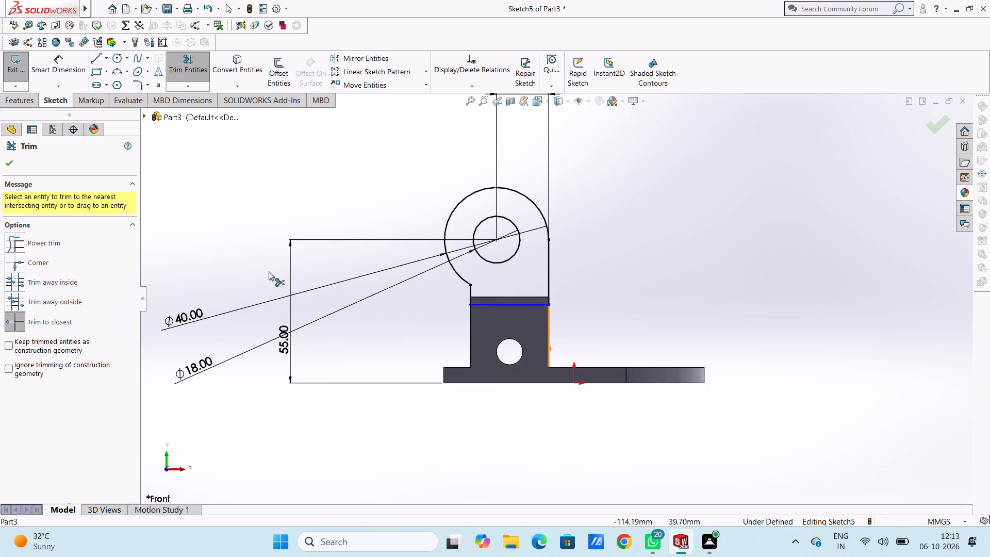
key(Escape)
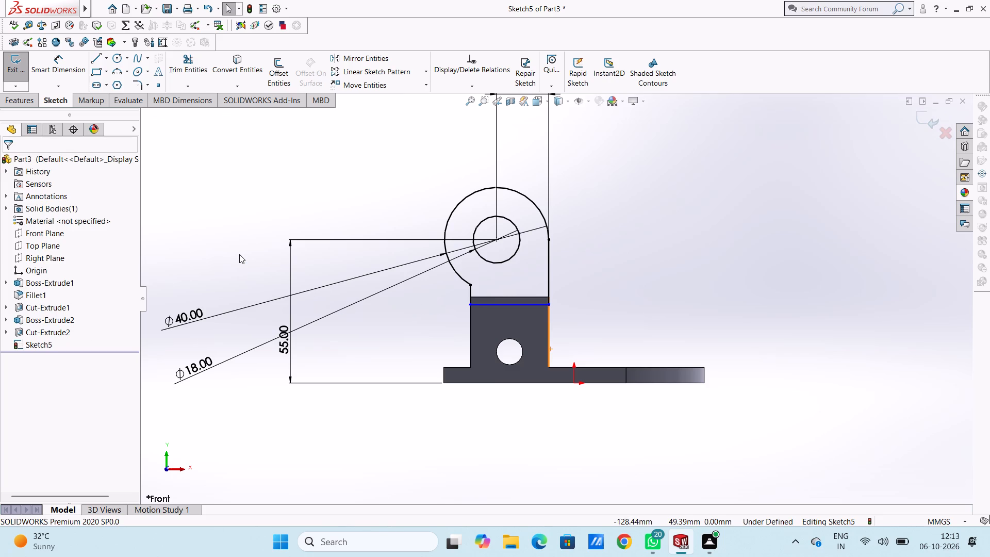
Dimension the length of the longer vertical line, on the side nearest the plate's rounded end.
scroll(281, 258, down, 1)
scroll(282, 258, up, 2)
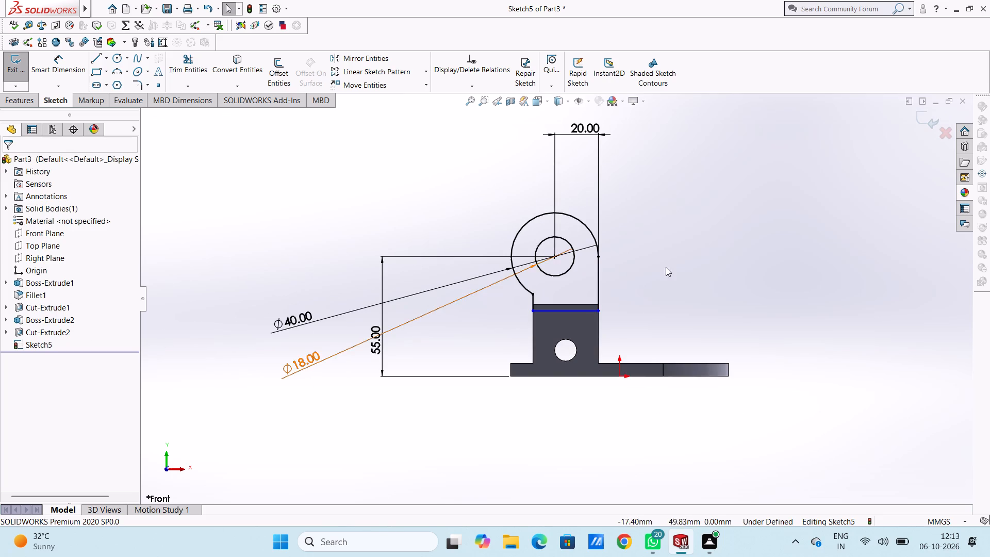
scroll(750, 329, down, 2)
scroll(716, 346, up, 3)
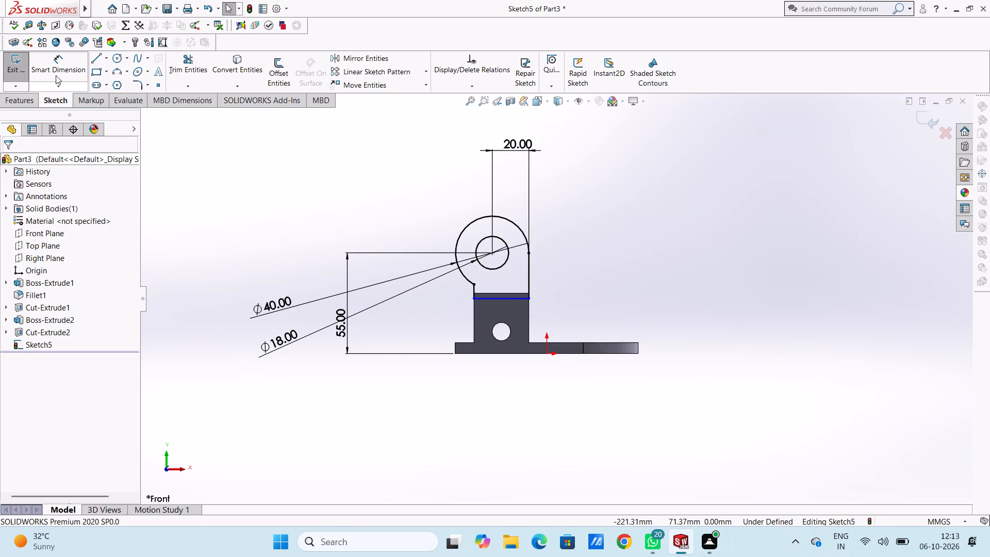
click(56, 69)
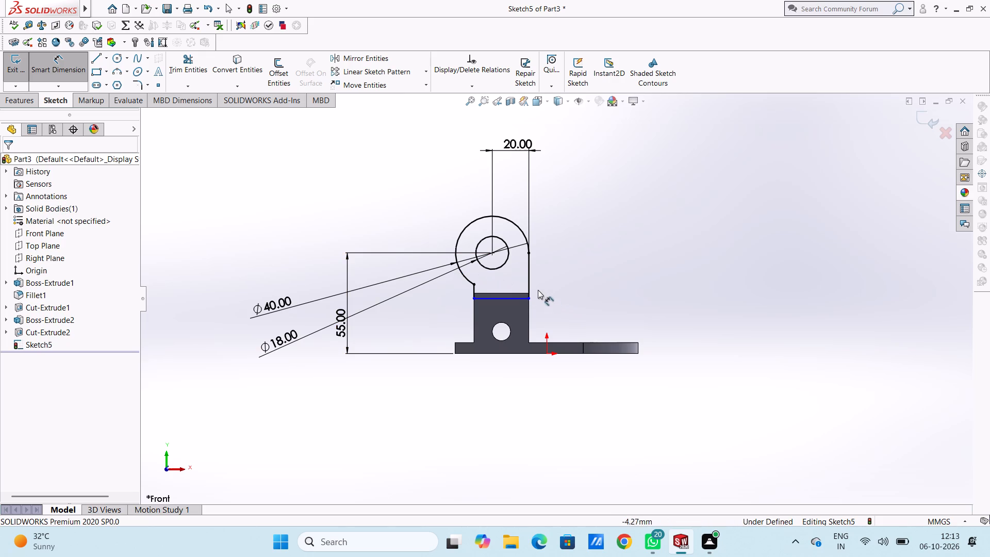
click(530, 278)
click(665, 267)
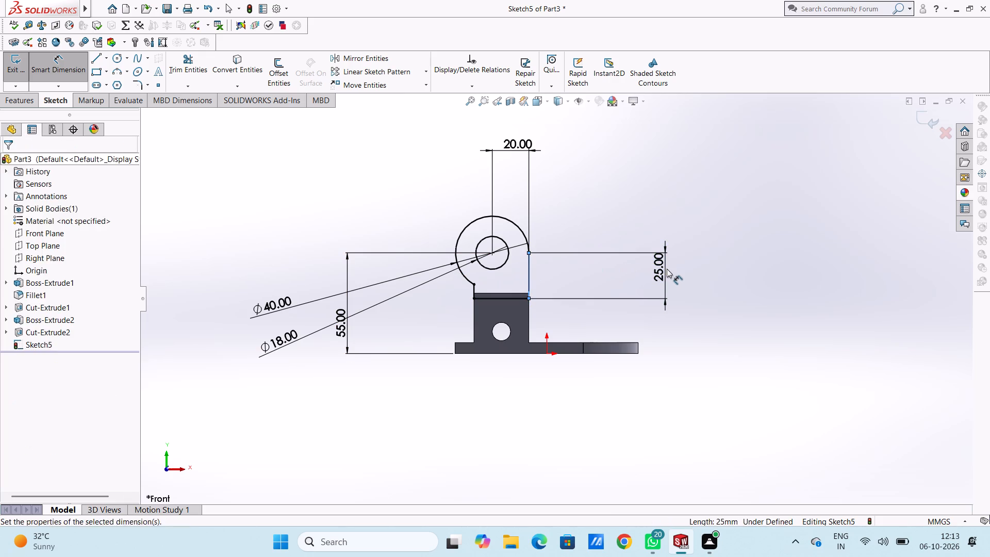
click(620, 251)
click(615, 259)
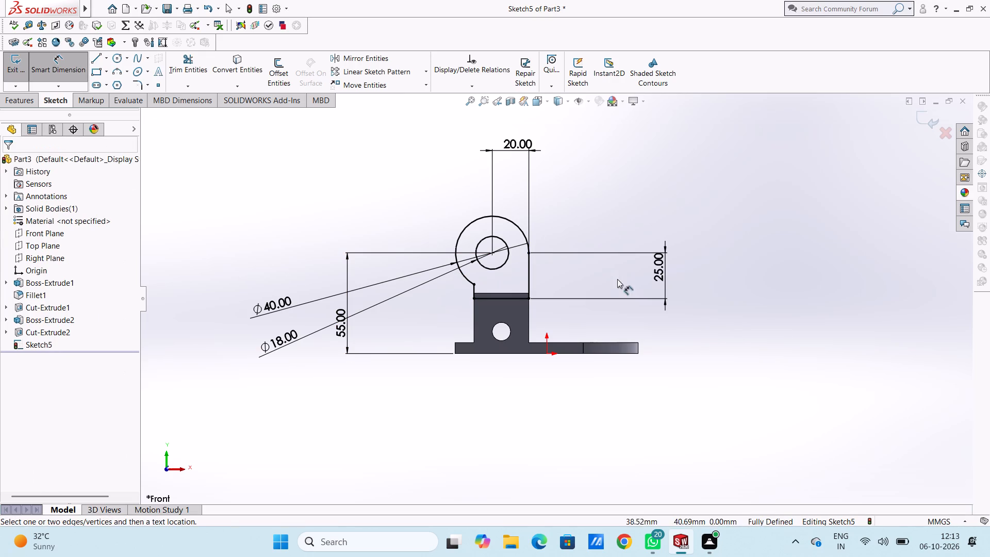
Extrude the lug sketch 7.5 mm as a blind boss, reversed so it extends over the block, merged with the body.
middle_drag(721, 256, 669, 324)
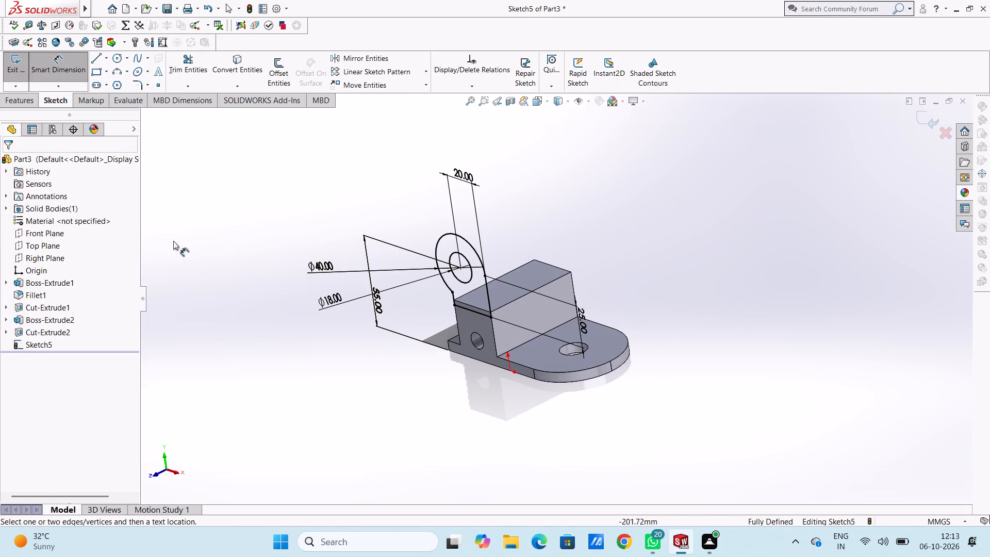
click(18, 101)
click(25, 59)
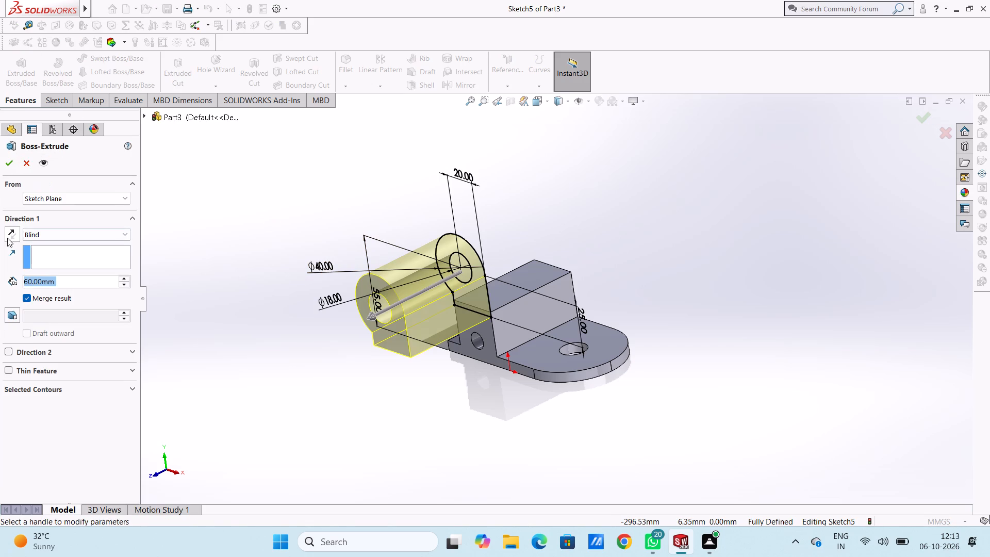
click(14, 235)
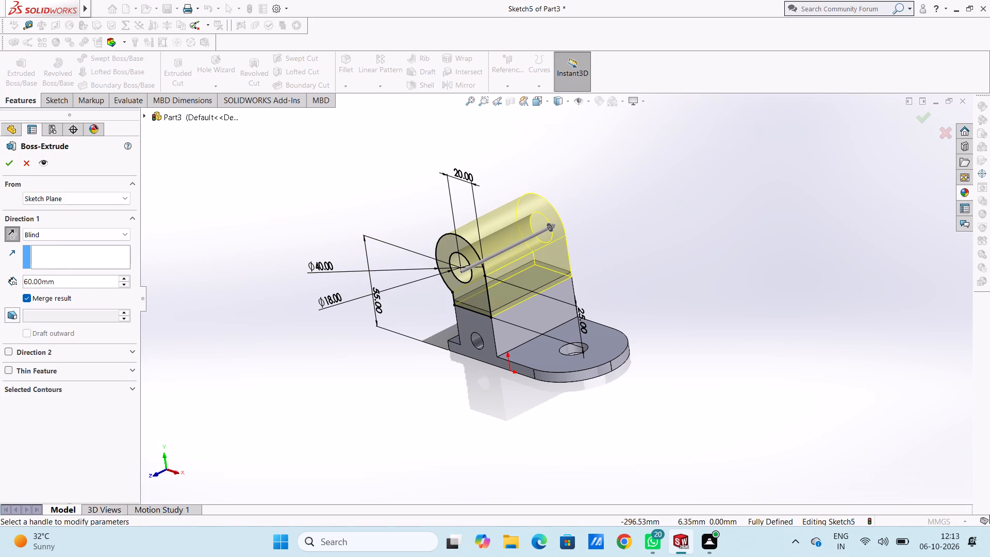
double_click(81, 282)
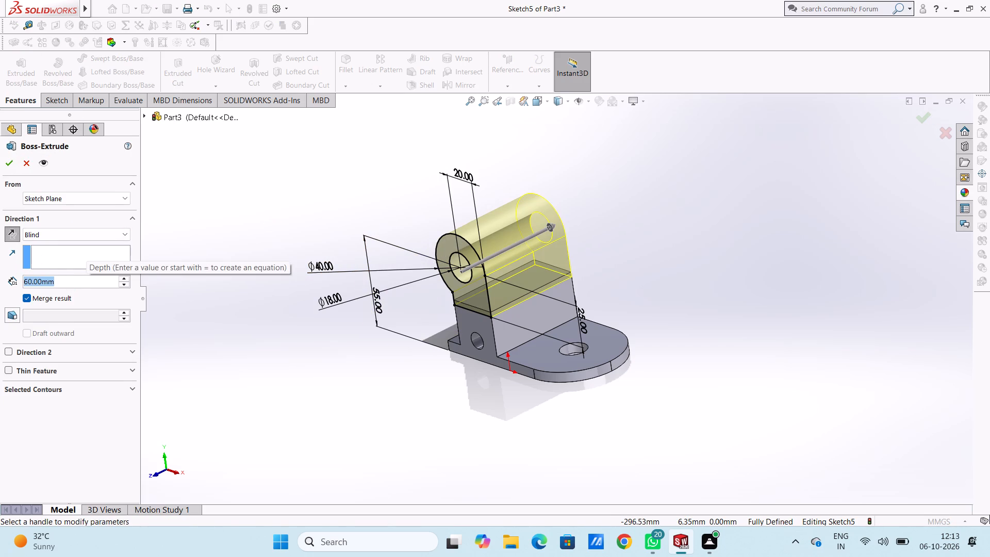
text(7.5)
key(Return)
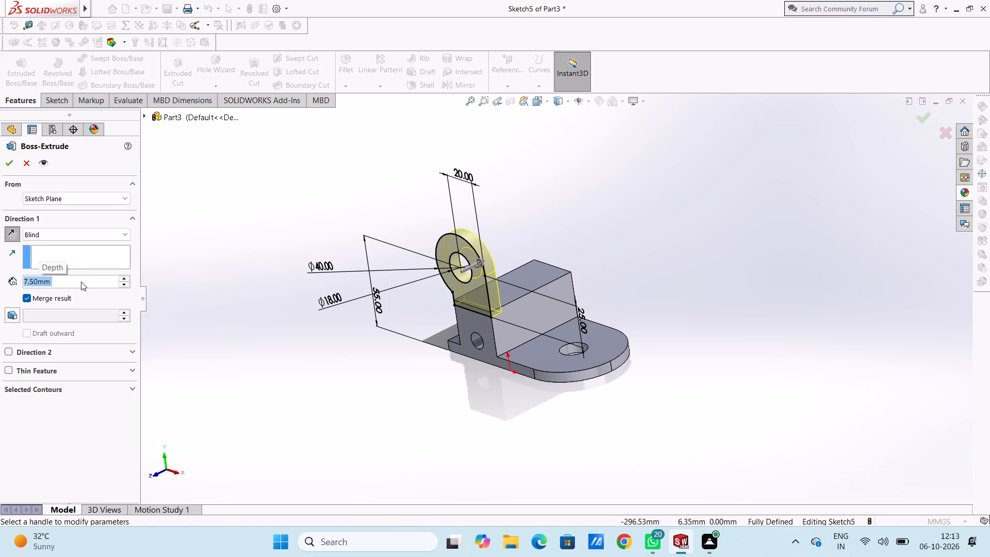
click(4, 166)
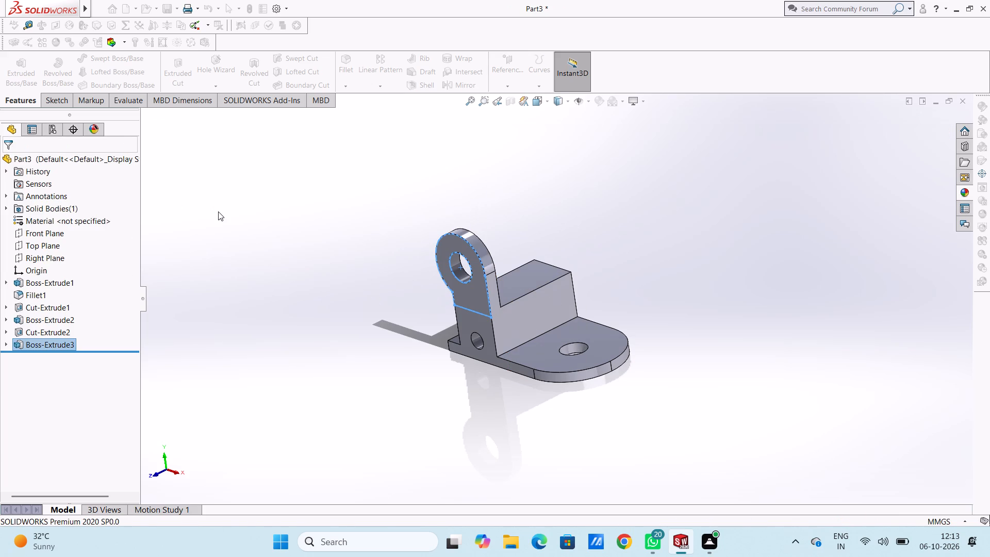
click(218, 211)
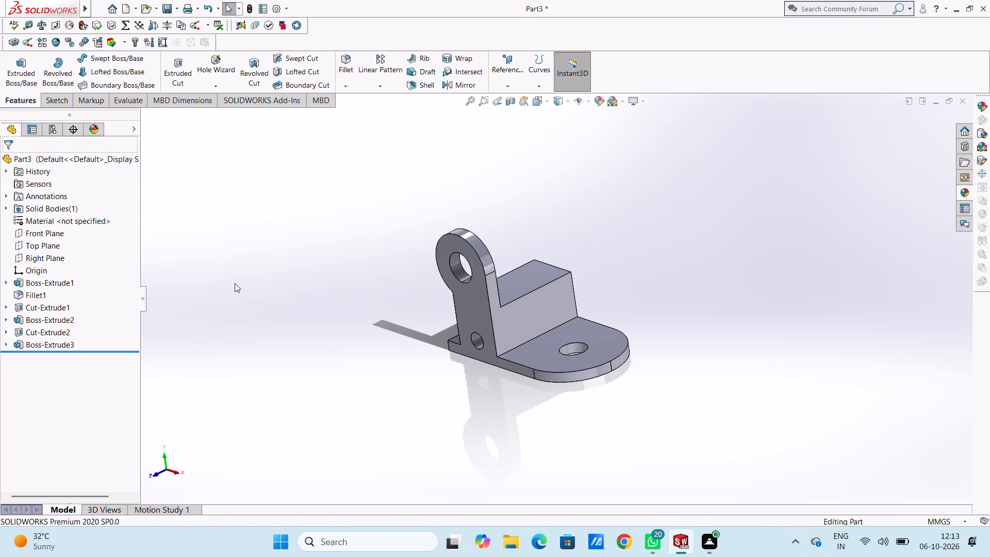
Examine the extruded lug and its junction with the block from several angles, including the back and isometric views.
middle_drag(235, 284, 248, 249)
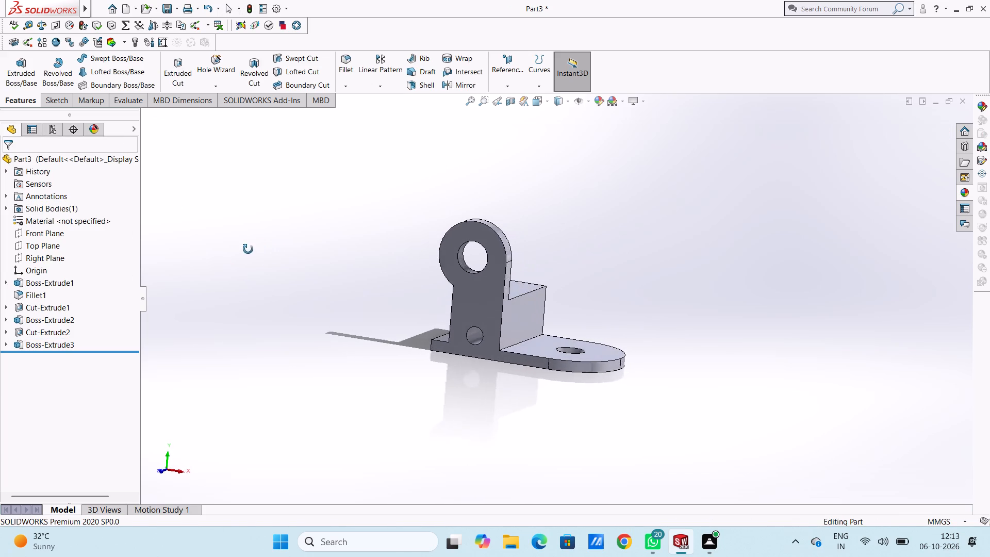
middle_drag(248, 249, 213, 267)
scroll(489, 260, down, 4)
scroll(543, 284, down, 4)
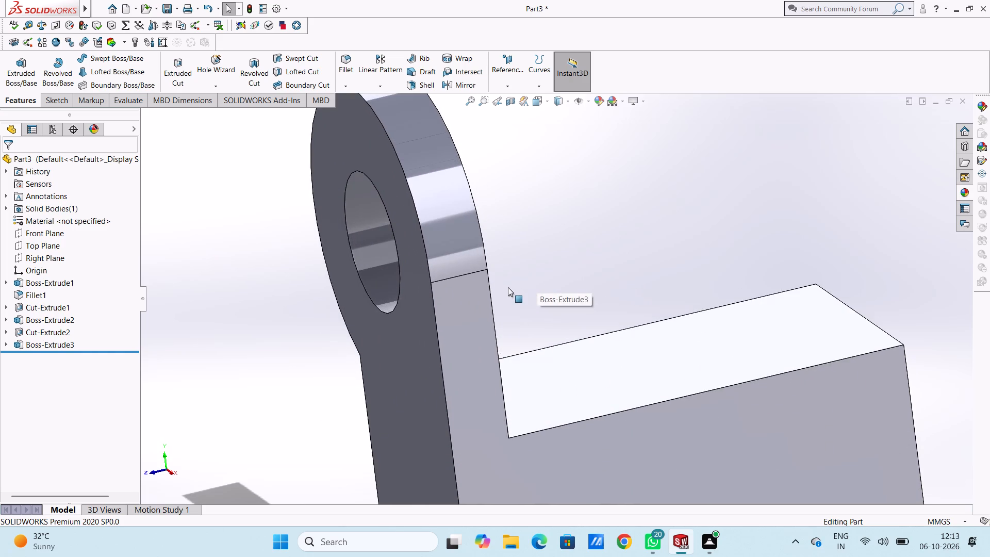
middle_drag(509, 292, 541, 319)
click(474, 282)
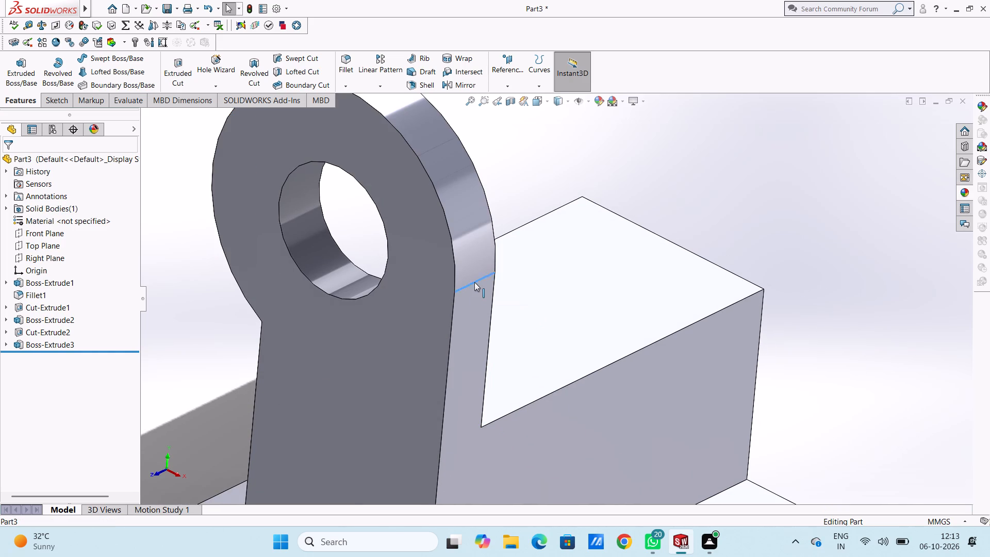
click(198, 271)
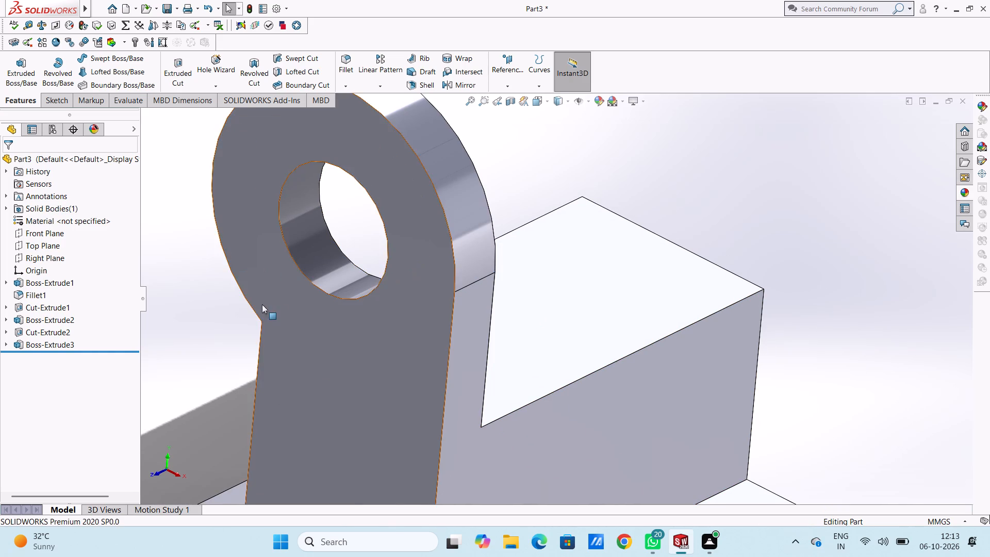
scroll(243, 309, up, 4)
middle_drag(274, 297, 337, 357)
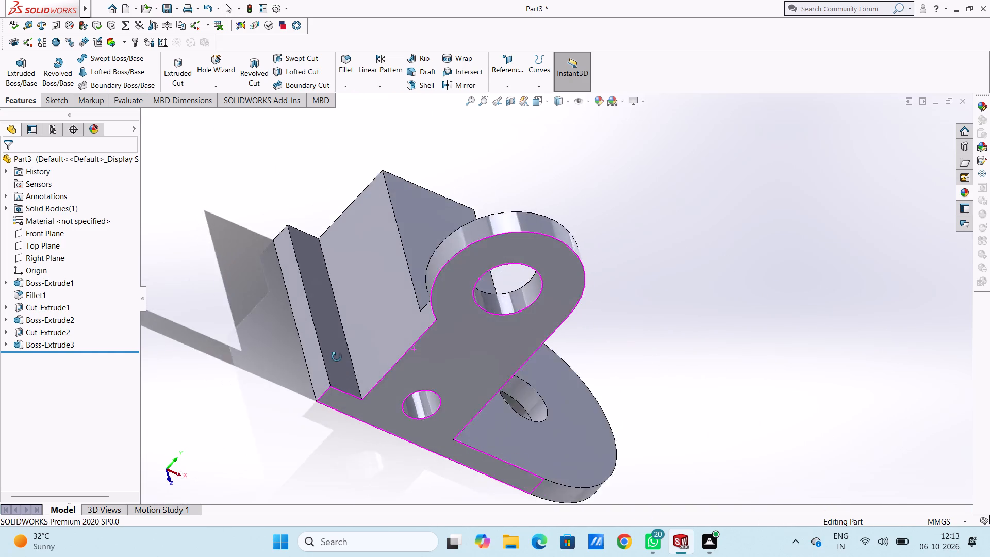
middle_drag(337, 357, 324, 316)
scroll(293, 354, up, 3)
middle_drag(292, 347, 228, 274)
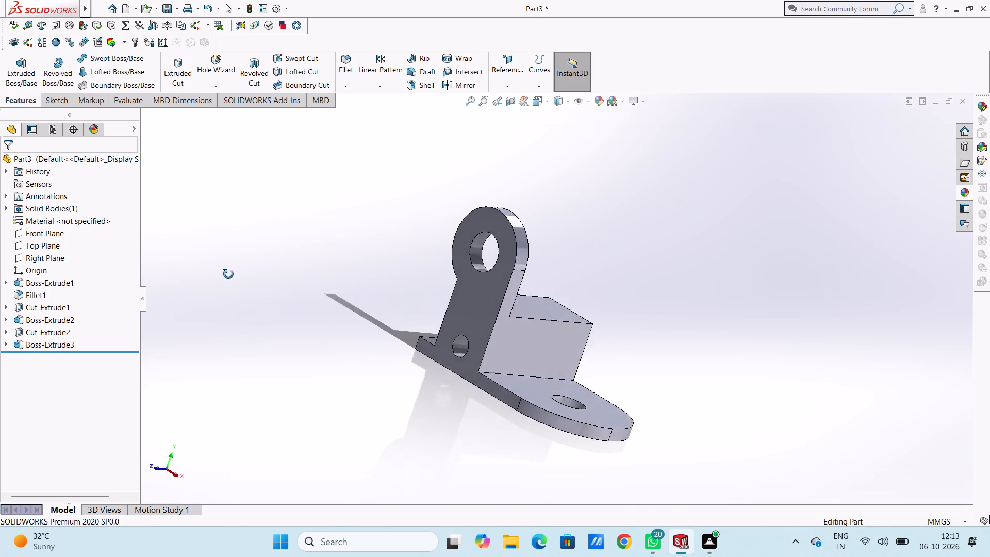
middle_drag(228, 274, 246, 346)
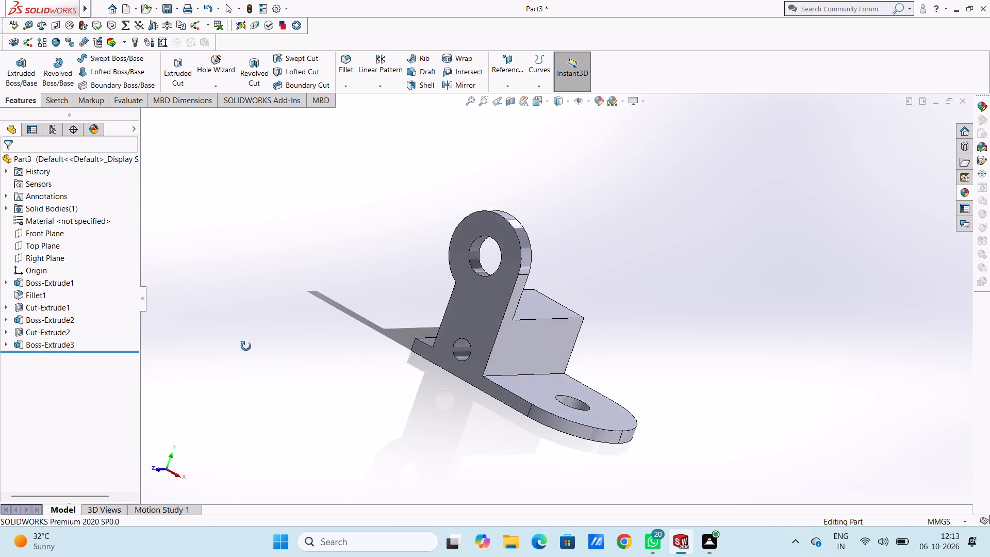
middle_drag(246, 346, 243, 346)
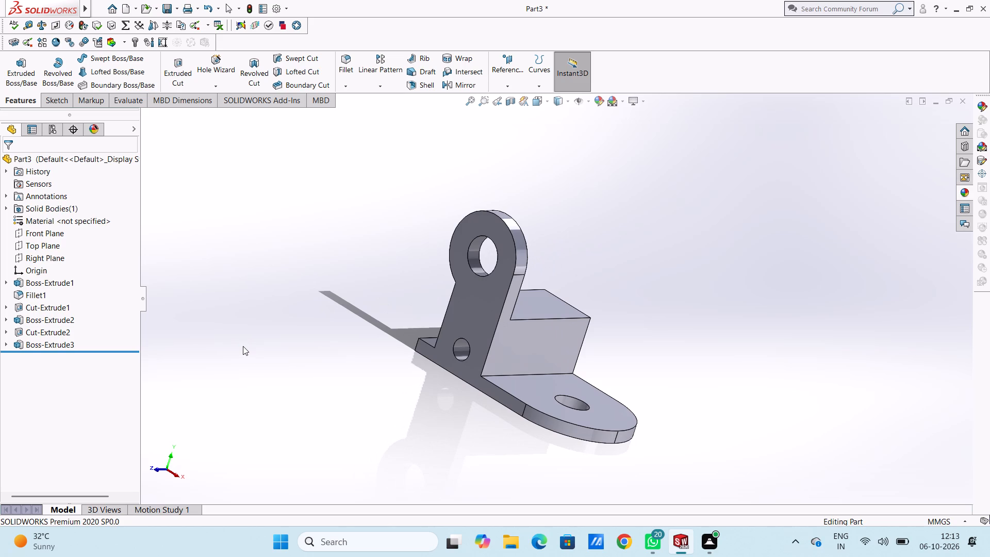
scroll(243, 346, up, 3)
middle_drag(229, 293, 325, 383)
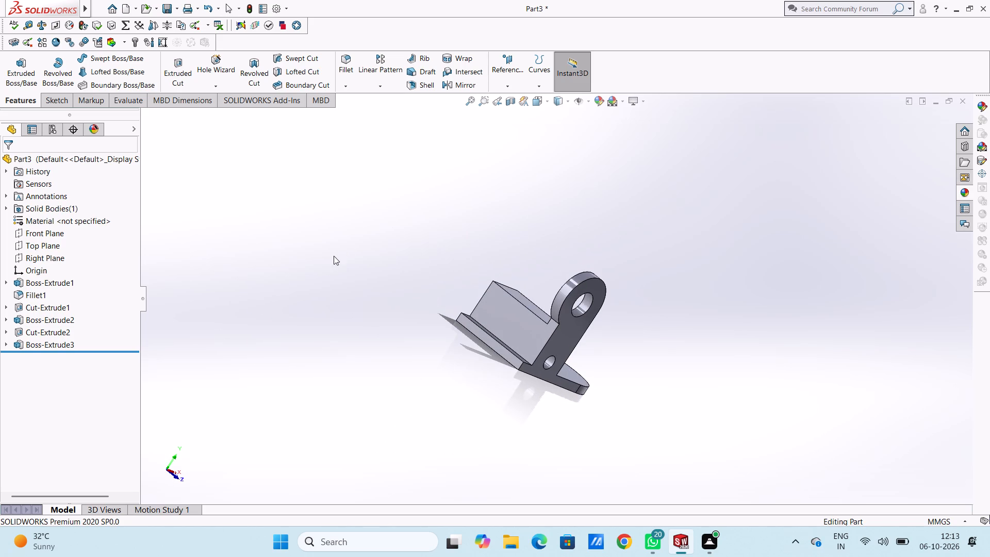
middle_drag(373, 320, 331, 271)
middle_drag(422, 417, 410, 398)
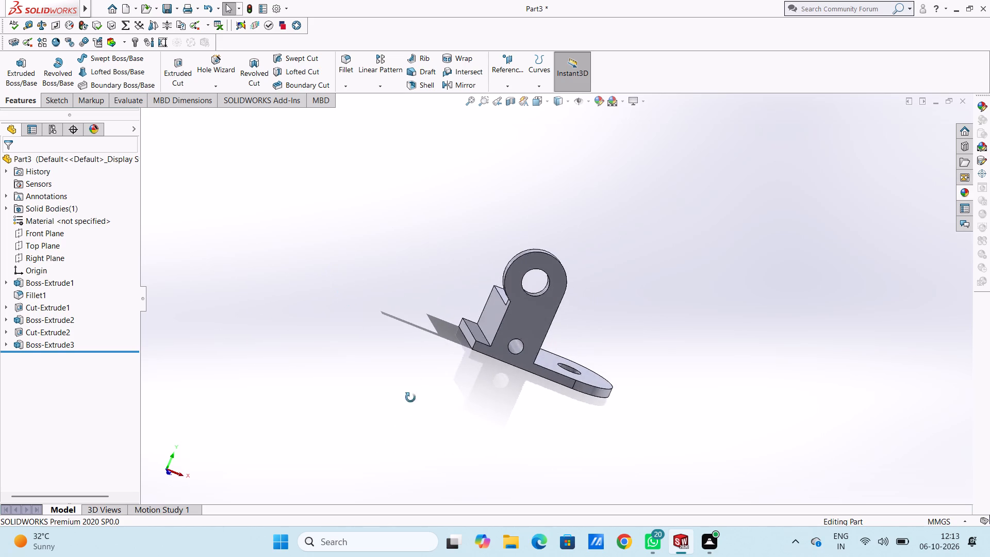
middle_drag(410, 398, 340, 336)
middle_drag(407, 349, 468, 434)
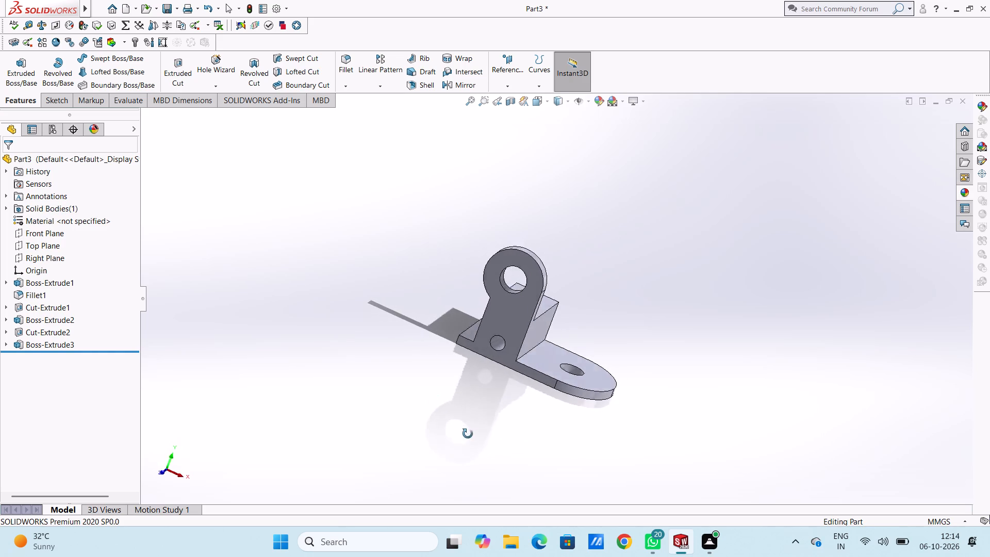
middle_drag(468, 434, 497, 417)
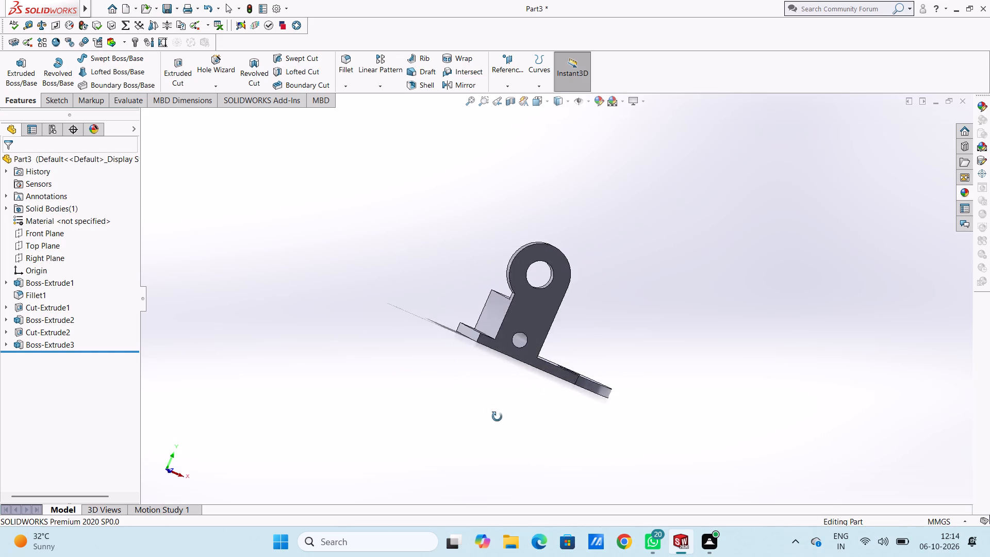
middle_drag(497, 417, 435, 402)
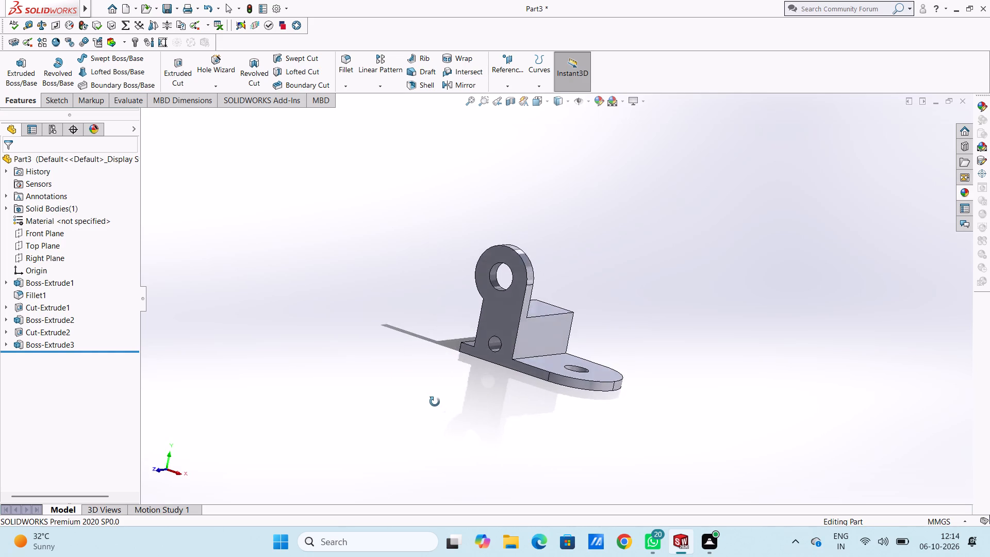
middle_drag(435, 402, 355, 370)
key(ctrl+1)
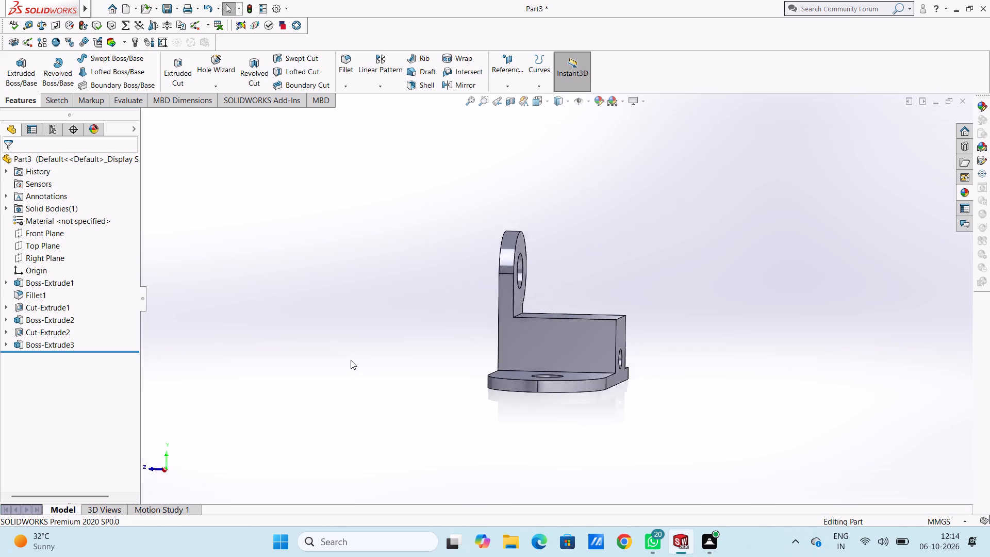
key(ctrl+2)
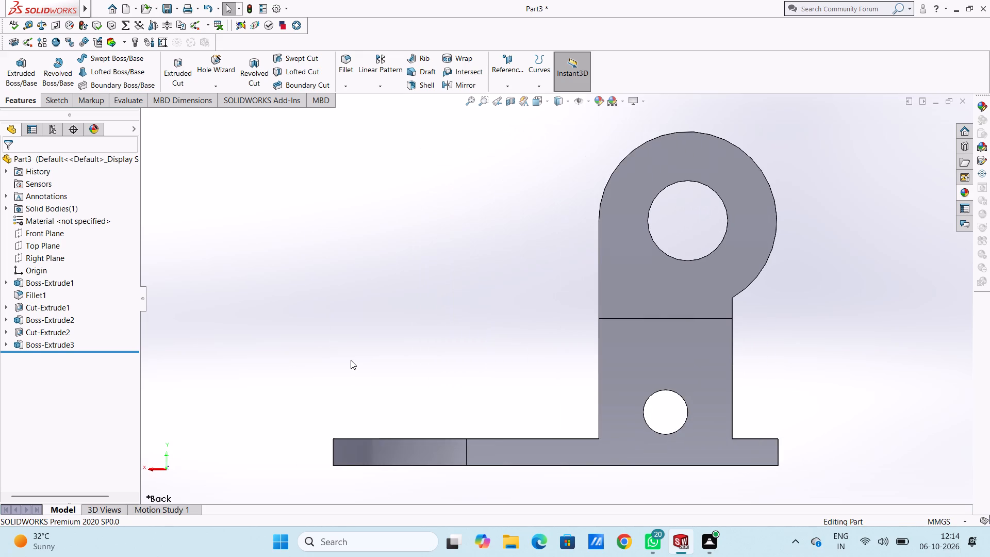
scroll(351, 360, up, 4)
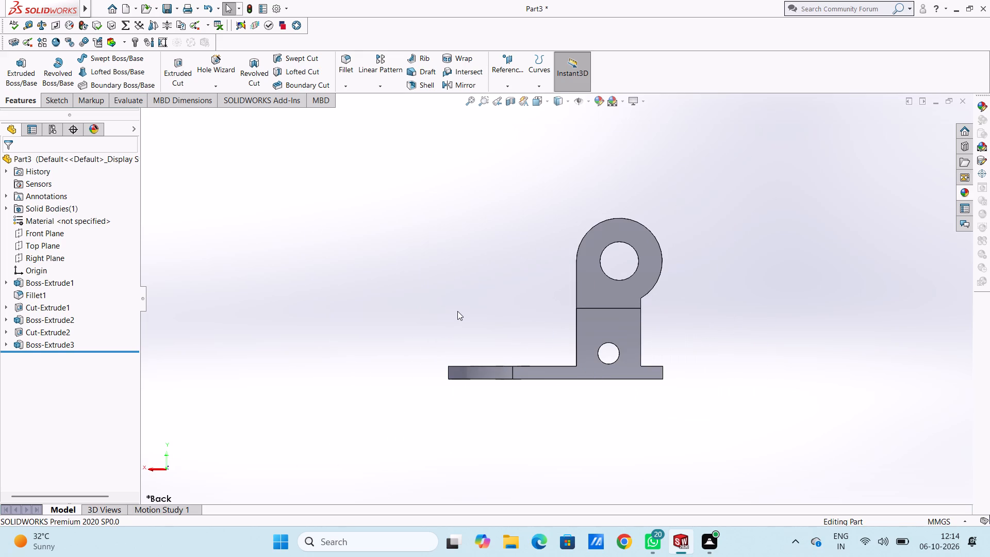
key(ctrl+7)
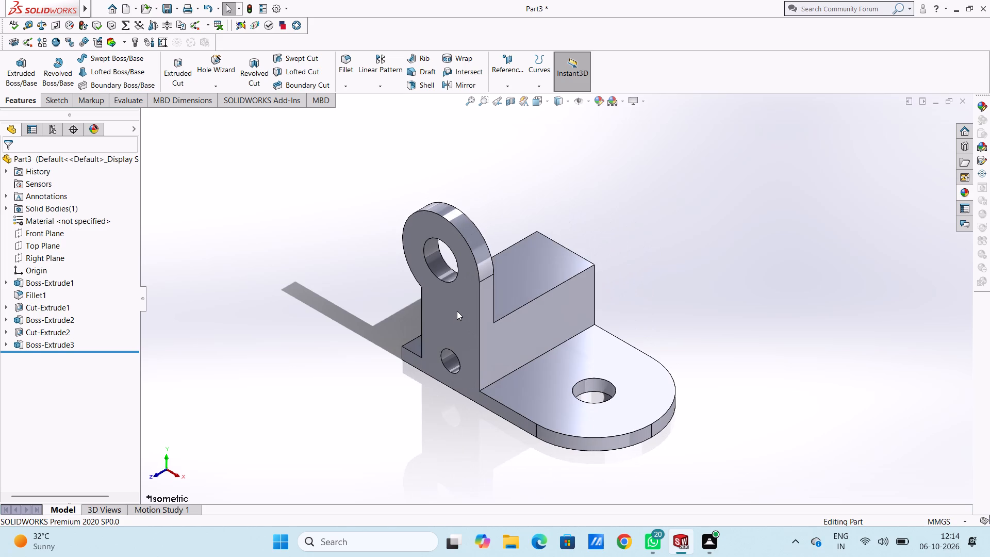
On the block's back face, sketch two concentric circles of 9 mm and 20 mm radius, centred on the lug's hole.
key(ctrl+2)
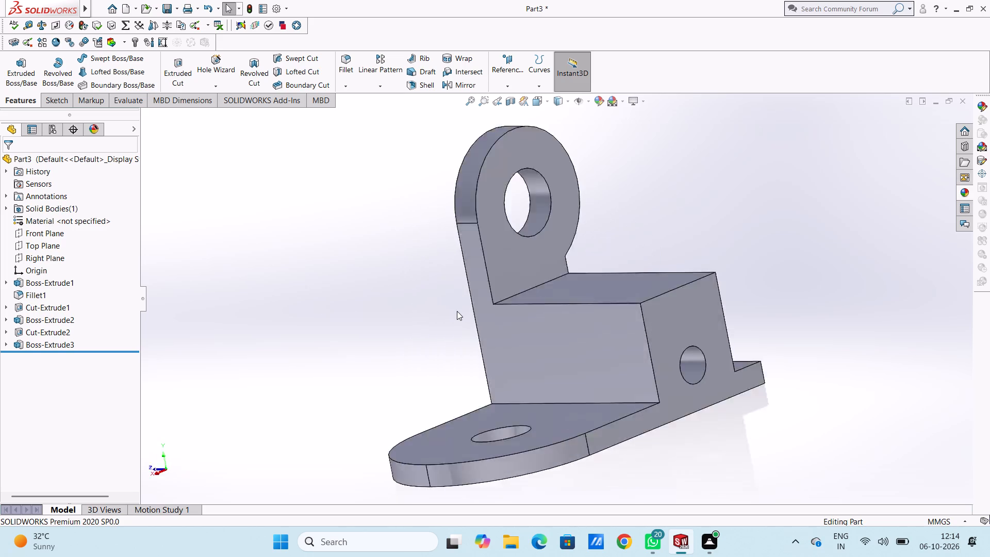
scroll(457, 311, up, 4)
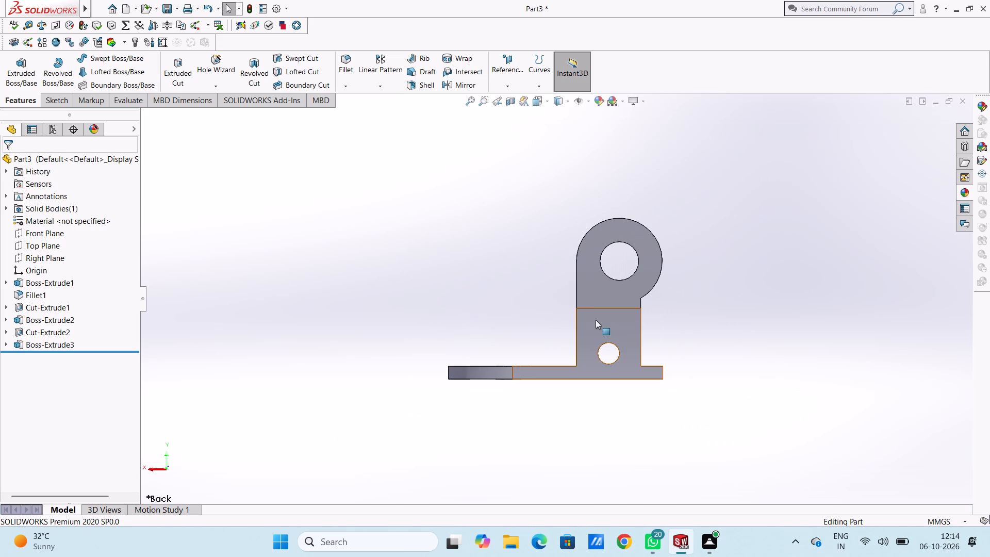
click(597, 321)
click(640, 296)
click(456, 302)
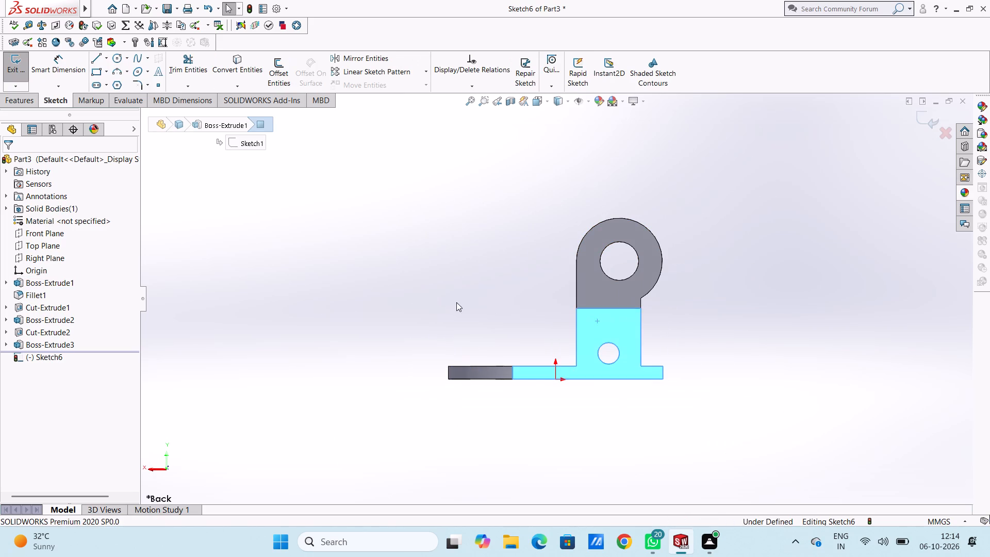
click(117, 58)
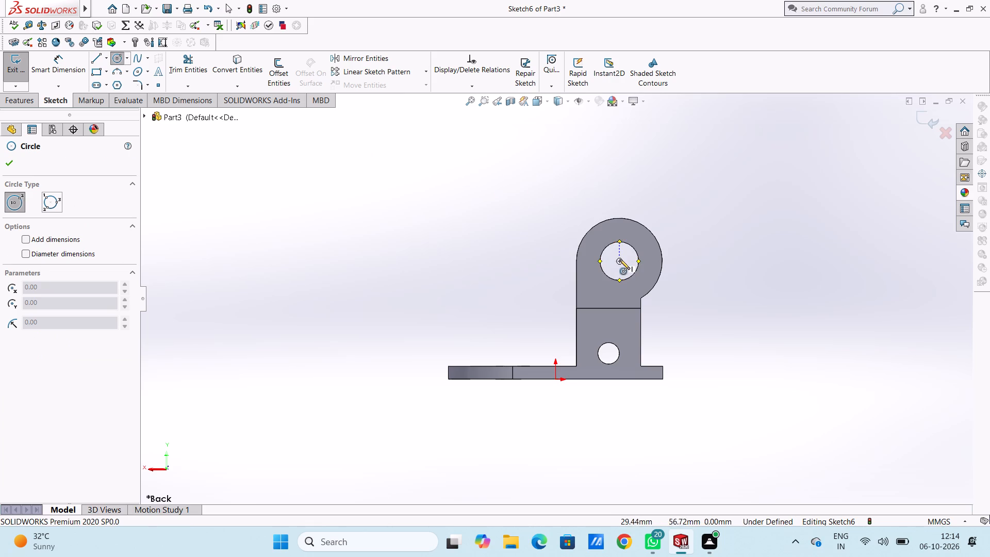
click(618, 261)
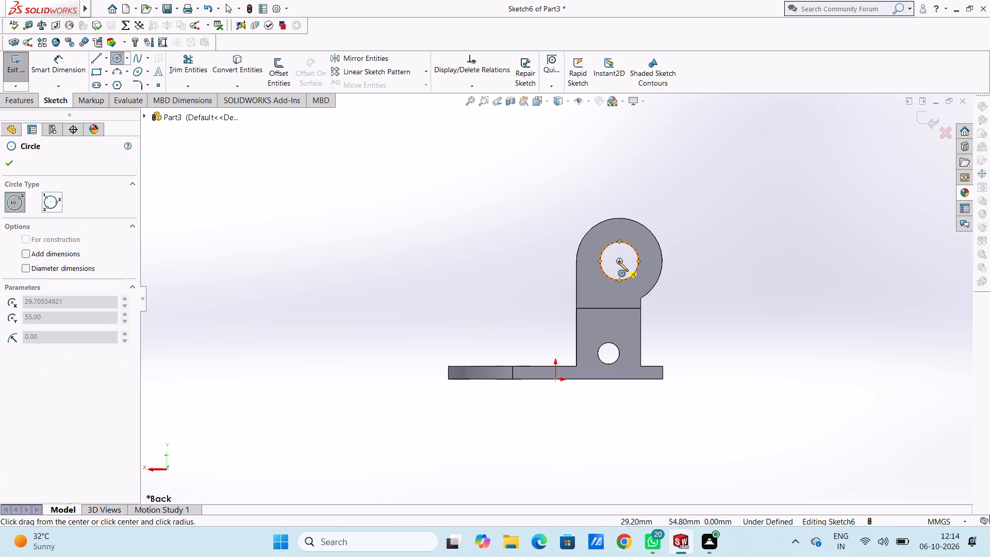
click(630, 246)
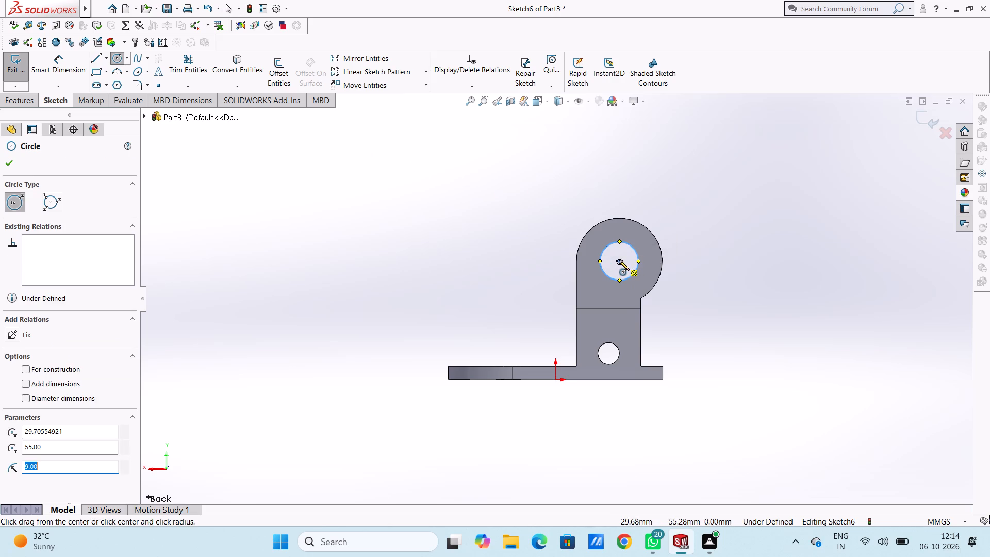
click(619, 260)
click(652, 232)
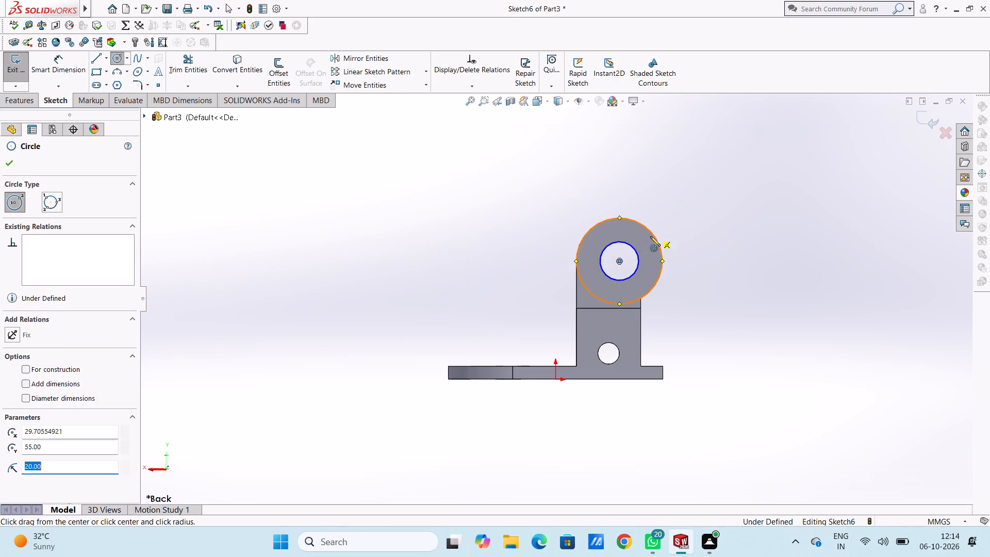
click(11, 168)
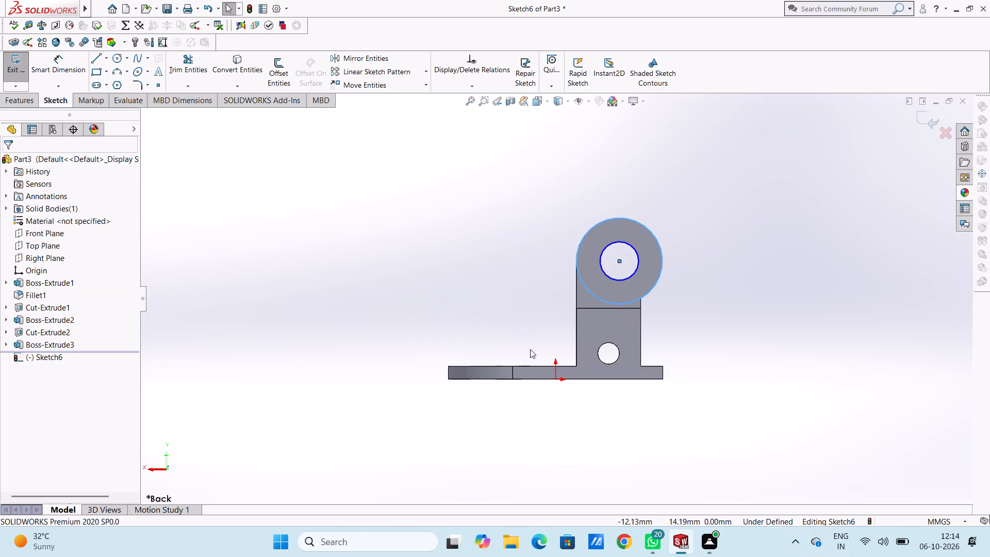
Dimension the diameters of the outer and inner concentric circles in the back-face sketch.
scroll(530, 349, up, 3)
scroll(645, 313, down, 1)
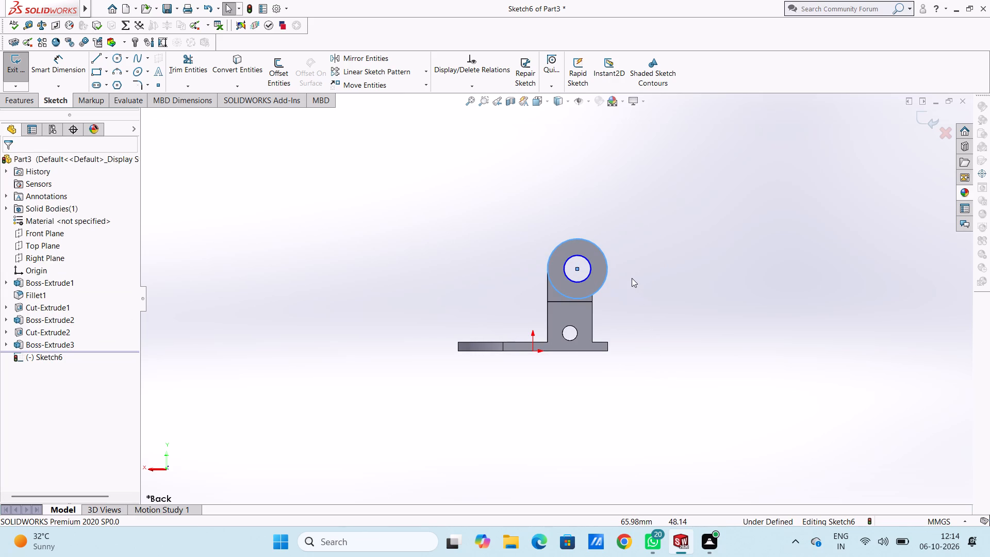
click(70, 60)
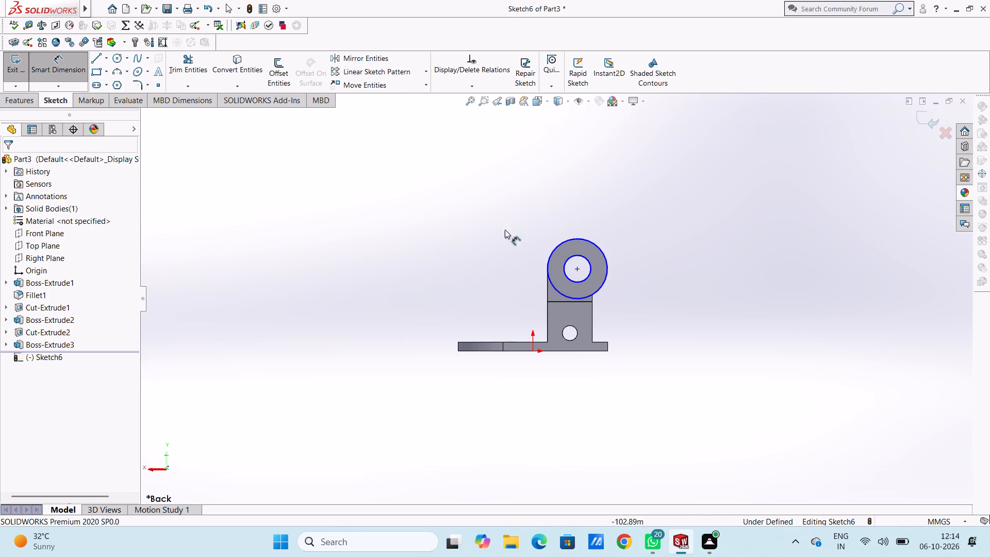
click(596, 244)
click(747, 203)
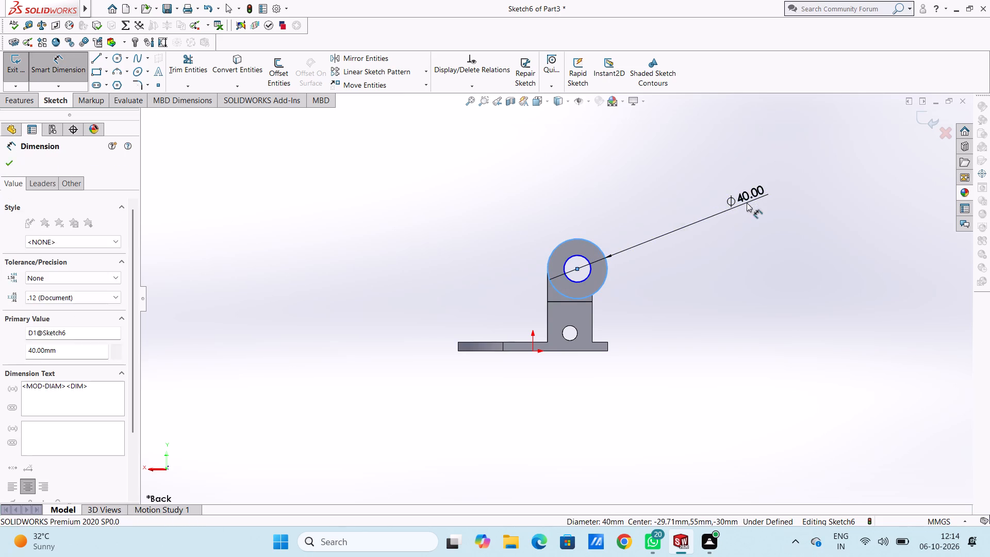
click(702, 189)
click(665, 197)
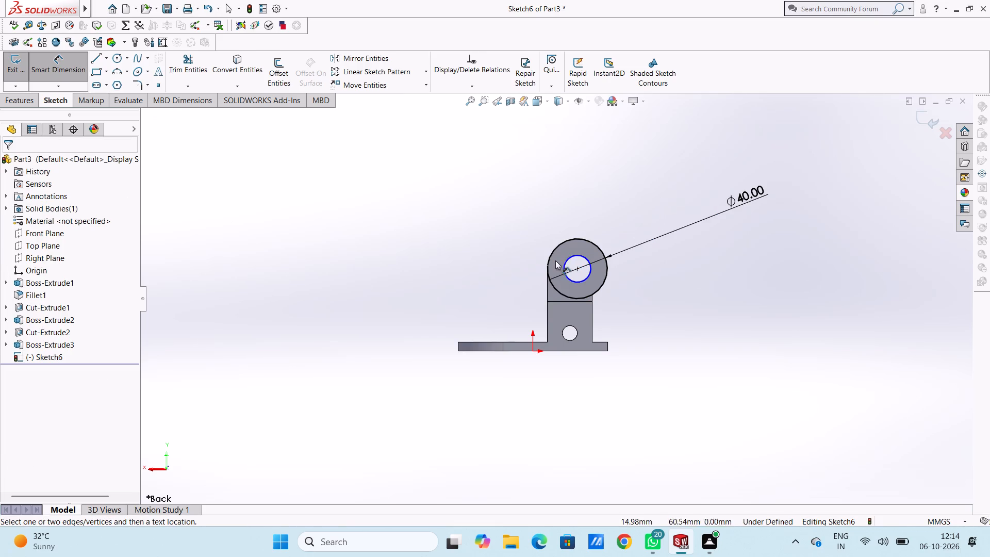
click(566, 260)
click(655, 176)
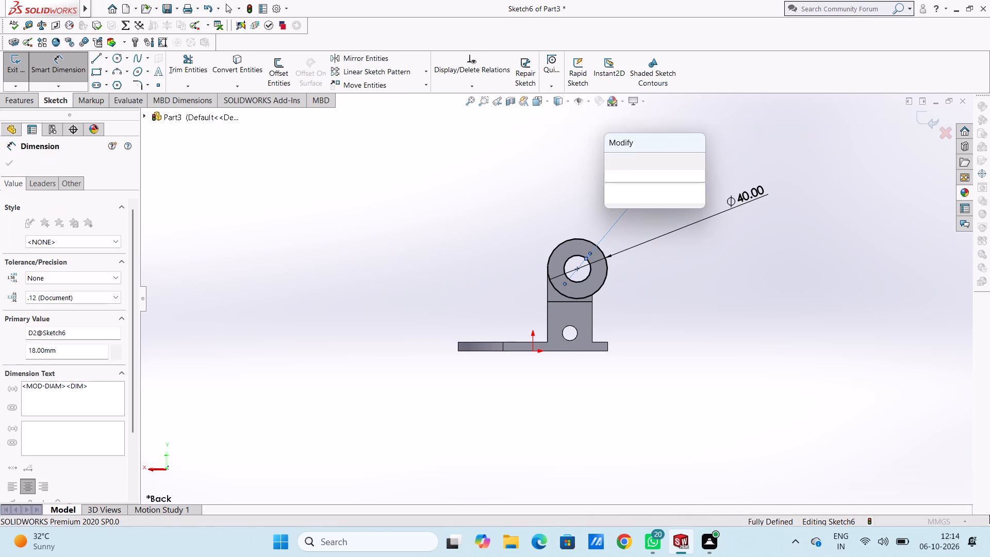
click(612, 161)
click(531, 187)
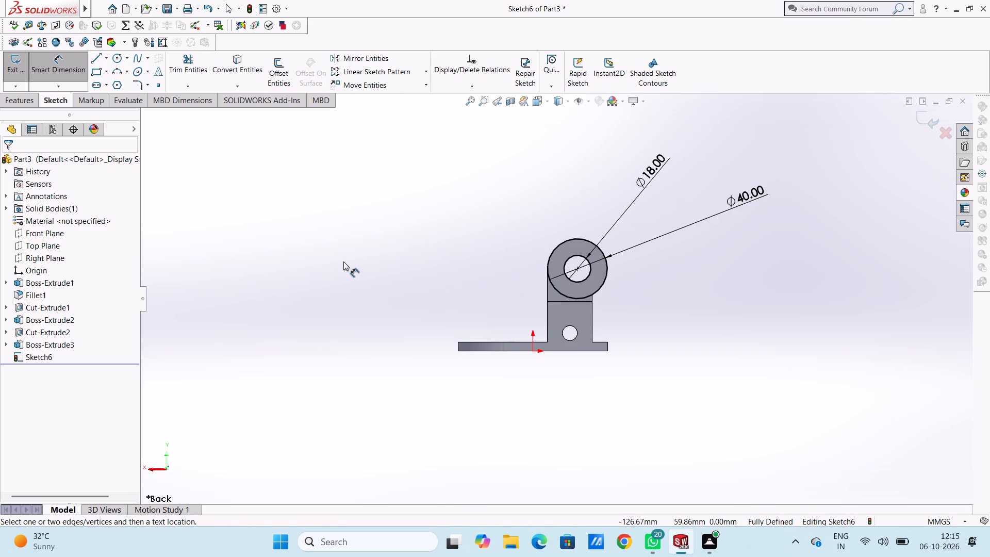
click(64, 68)
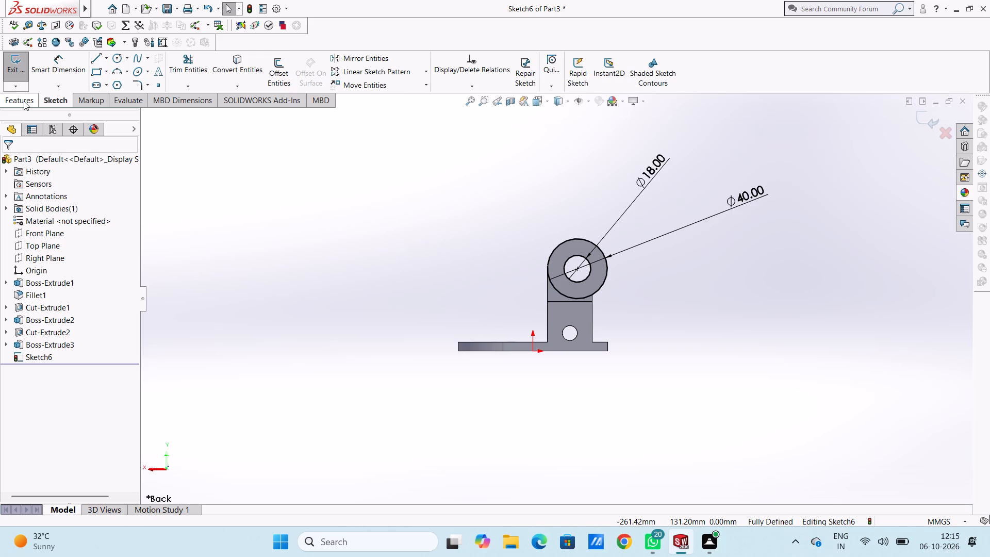
Sketch connected lines from the outer circle's side quadrant: about 26.4 mm down, 30 mm across the block, and about 13.2 mm up into the circle.
click(24, 101)
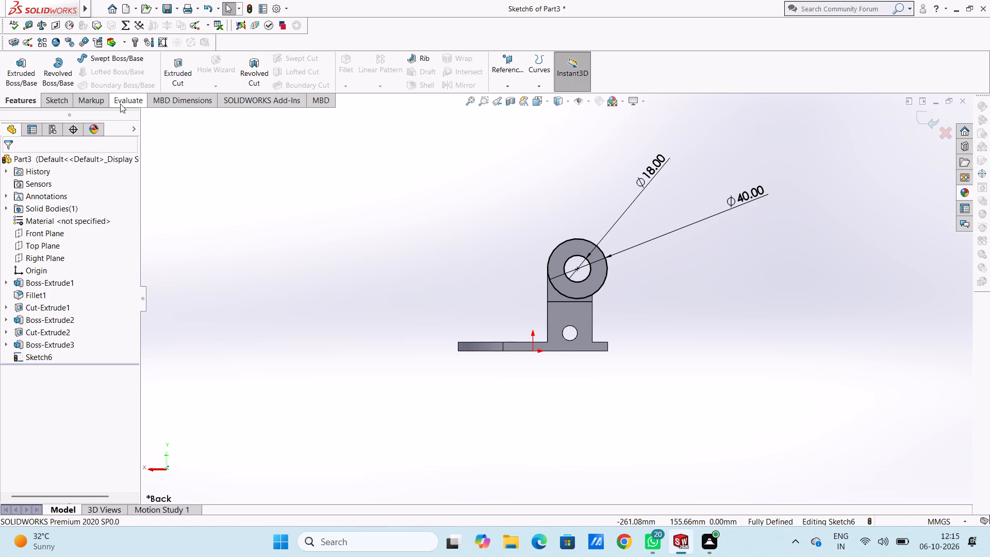
click(53, 101)
click(96, 57)
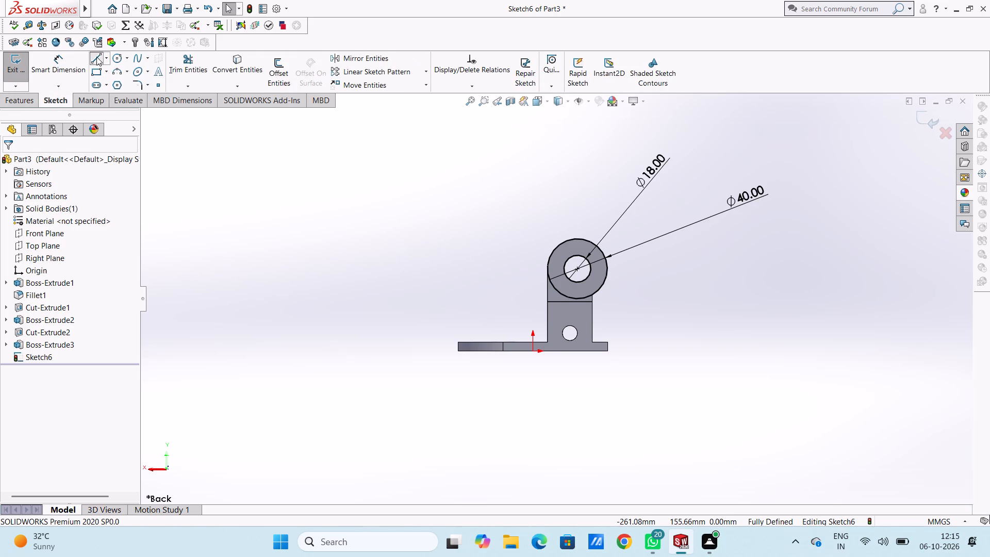
scroll(587, 309, down, 3)
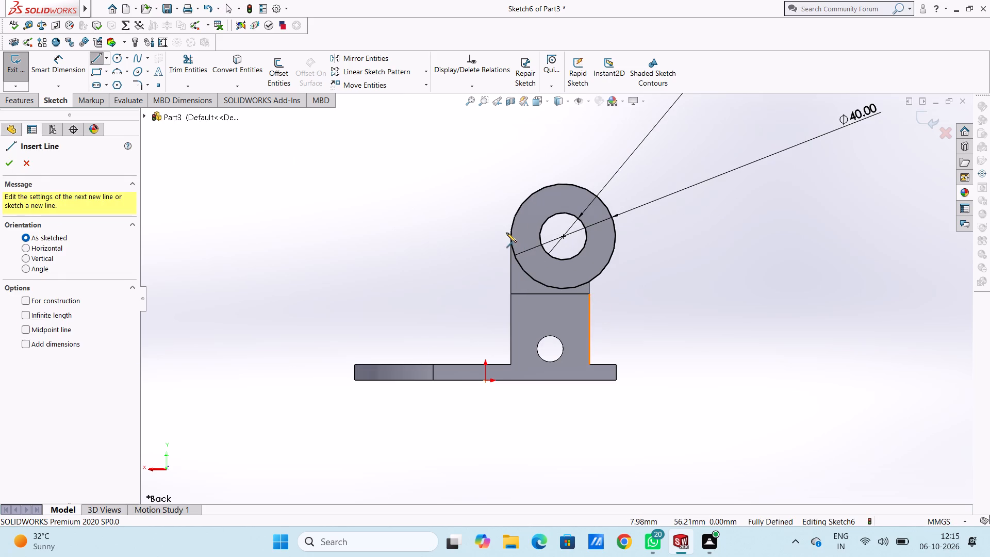
click(511, 238)
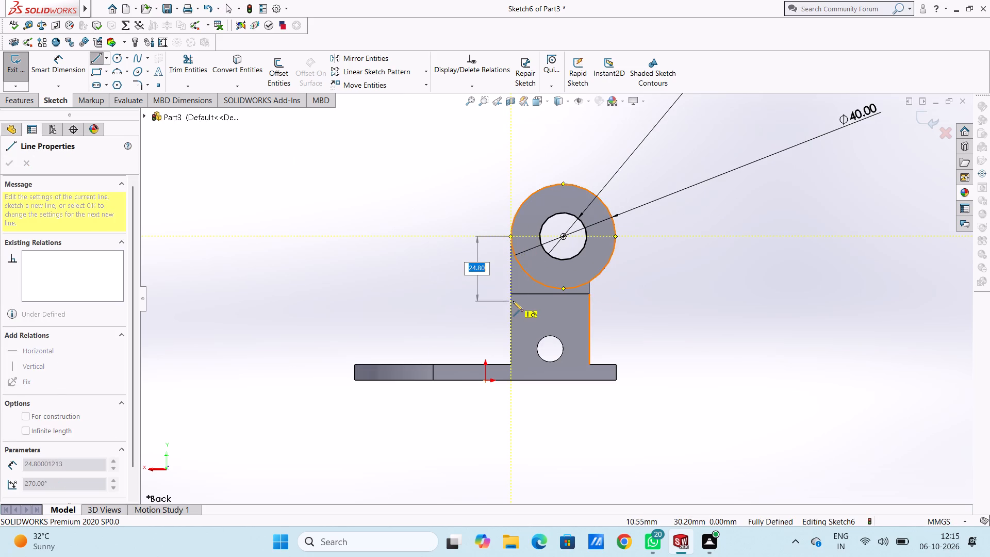
click(511, 305)
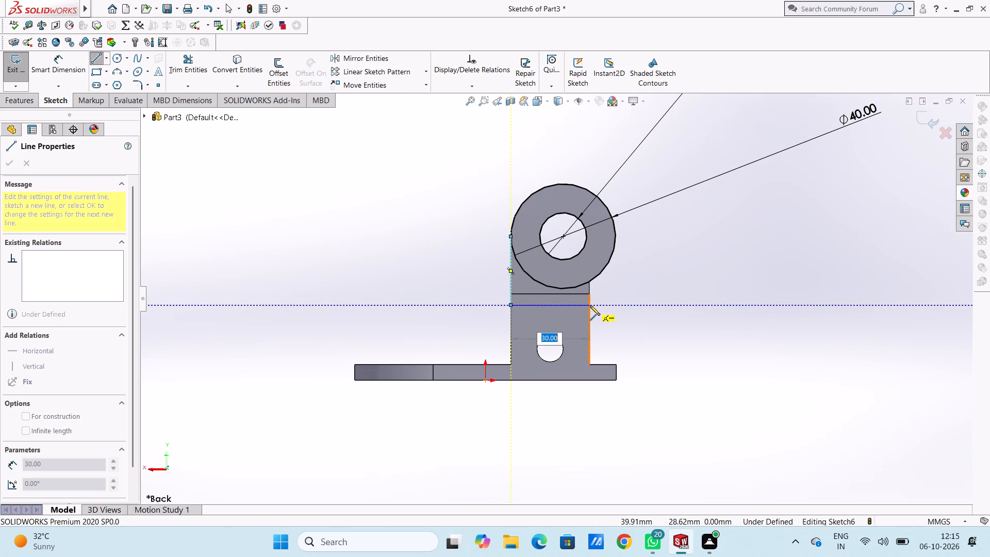
click(589, 305)
click(588, 269)
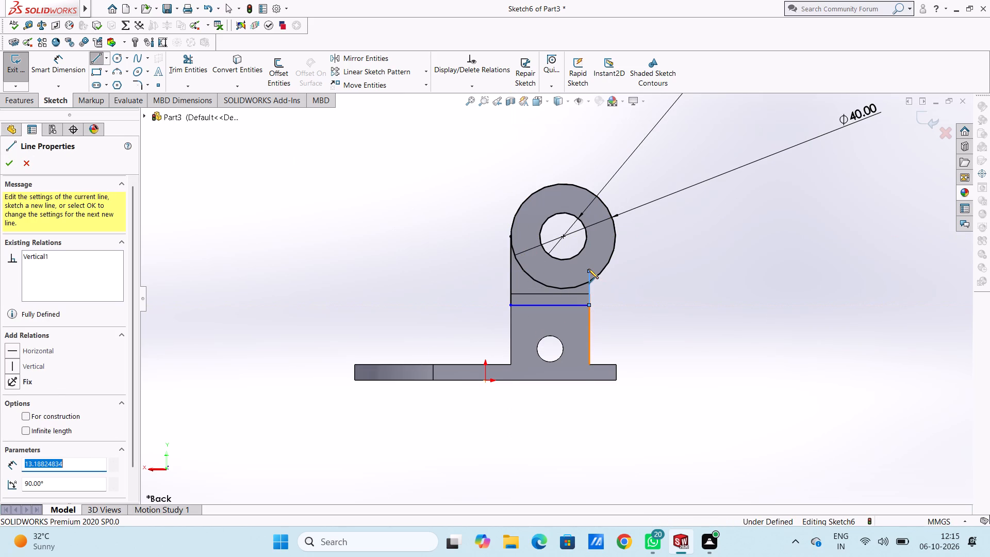
key(Escape)
key(Escape)
key(Escape)
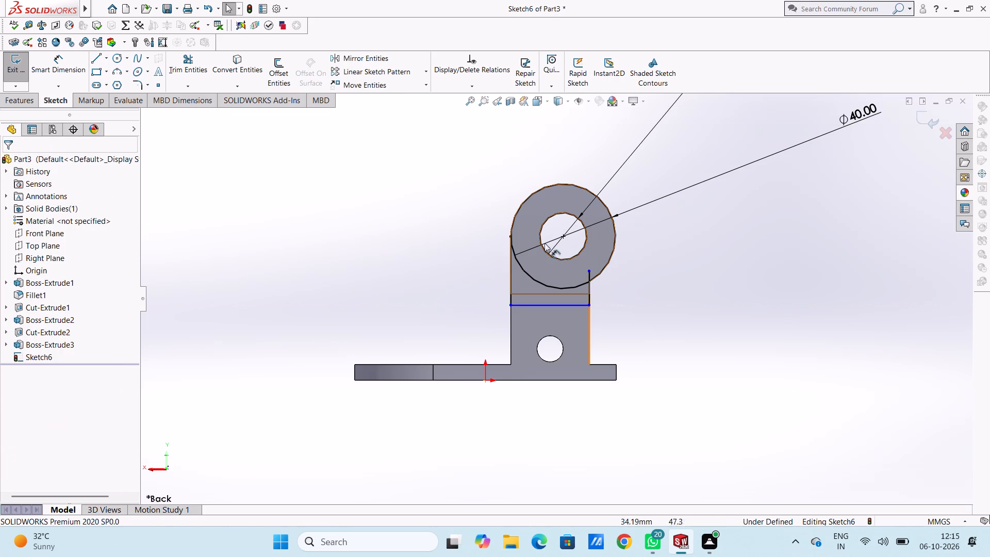
Trim the short vertical line's end inside the outer circle and the circle's lower arc between the two vertical lines.
click(199, 69)
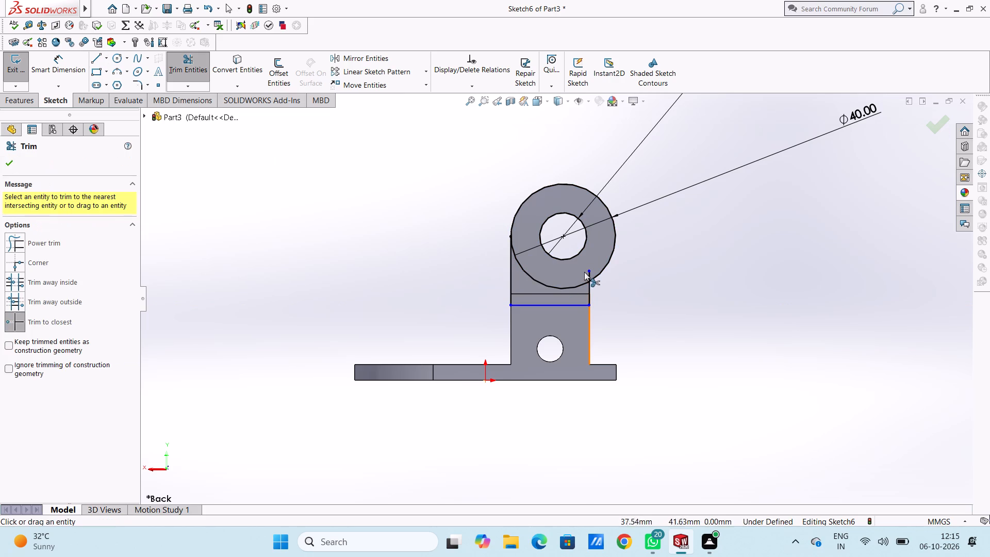
click(587, 274)
click(579, 285)
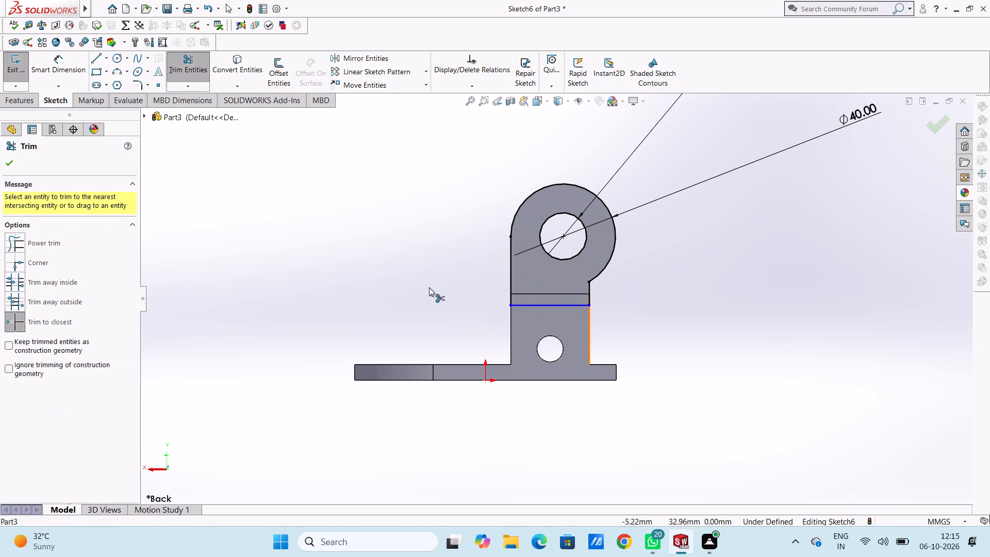
click(11, 160)
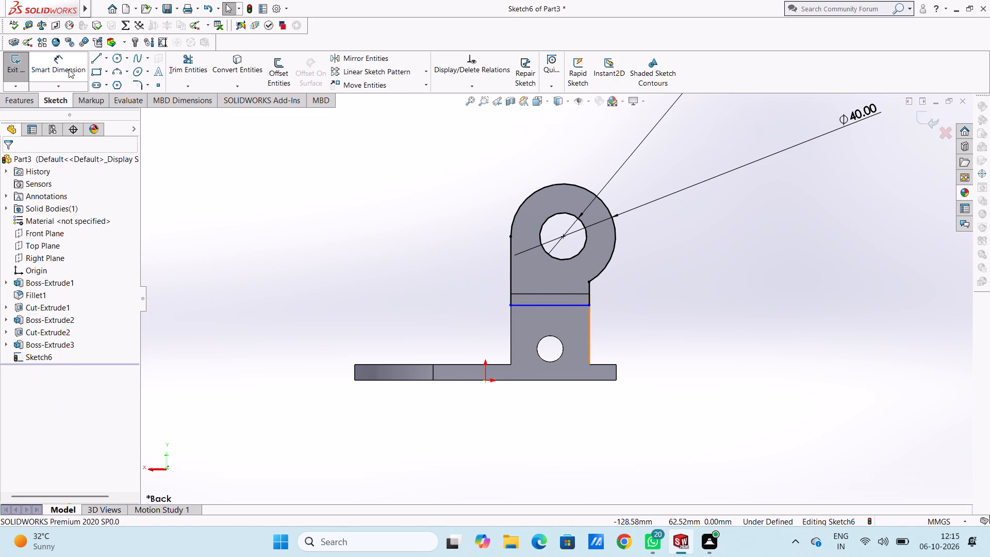
Dimension the length of the longer vertical line, on the side nearest the plate's rounded end.
click(69, 69)
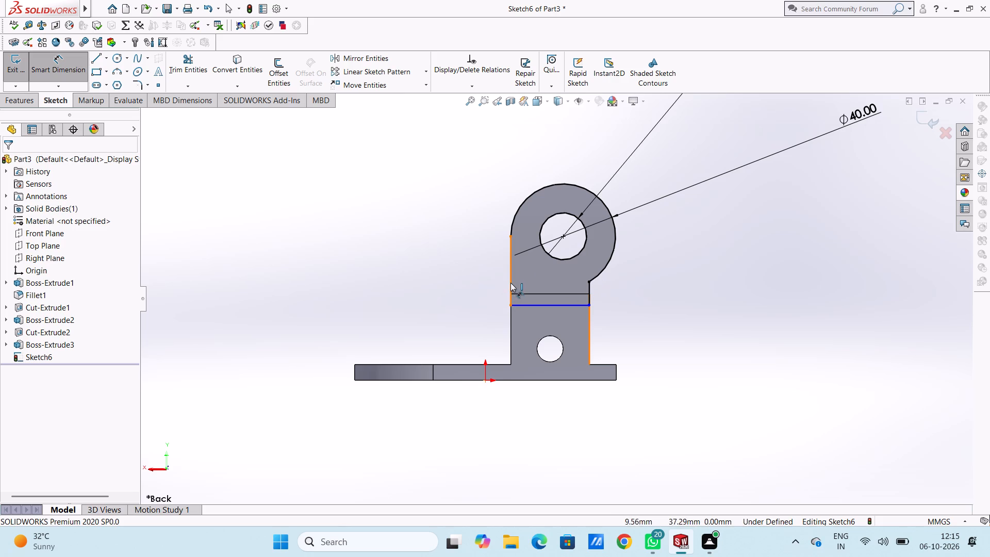
click(510, 283)
click(368, 279)
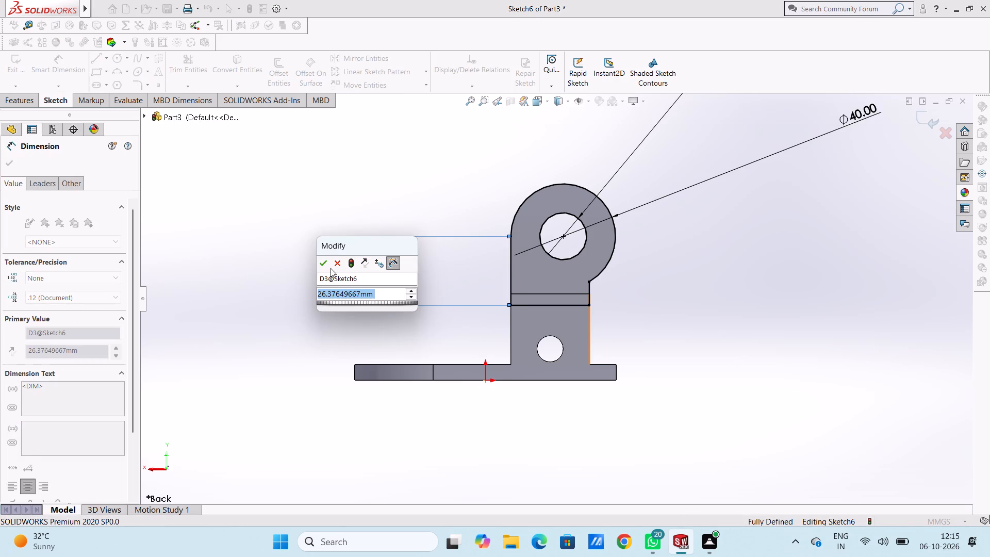
click(325, 264)
click(318, 263)
Extrude the second lug sketch 7.5 mm as a blind boss, reversed so it extends over the block, merged with the body.
middle_drag(340, 278, 400, 332)
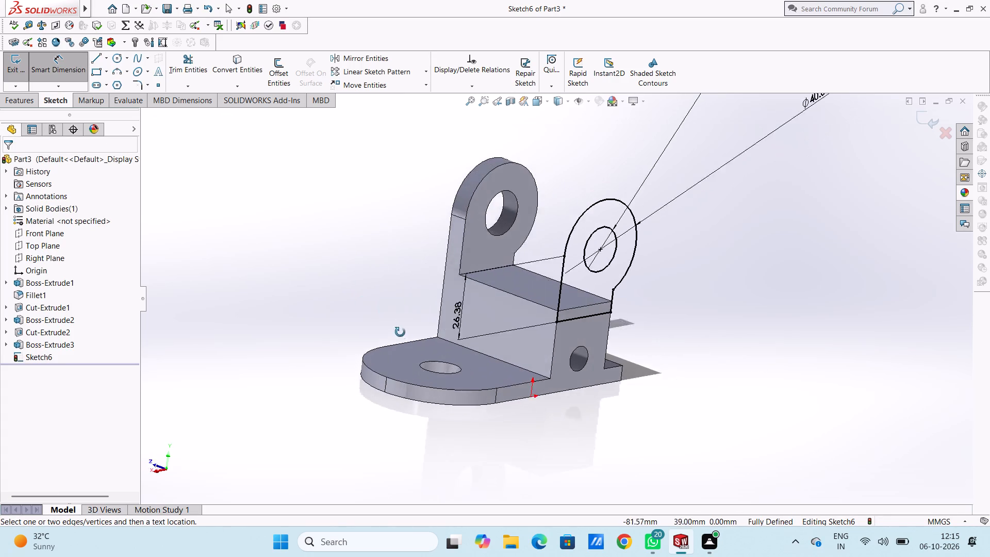
middle_drag(400, 332, 414, 350)
click(32, 100)
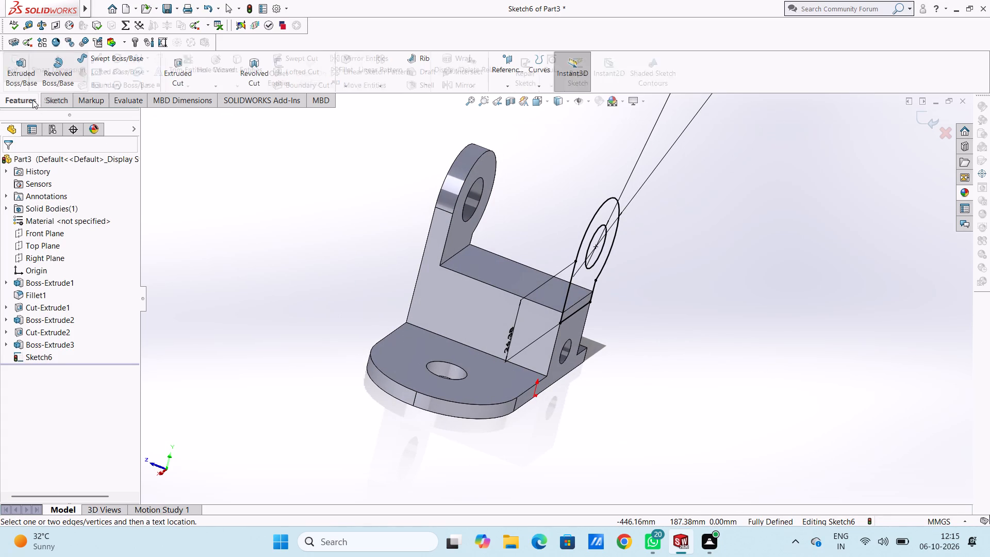
click(29, 82)
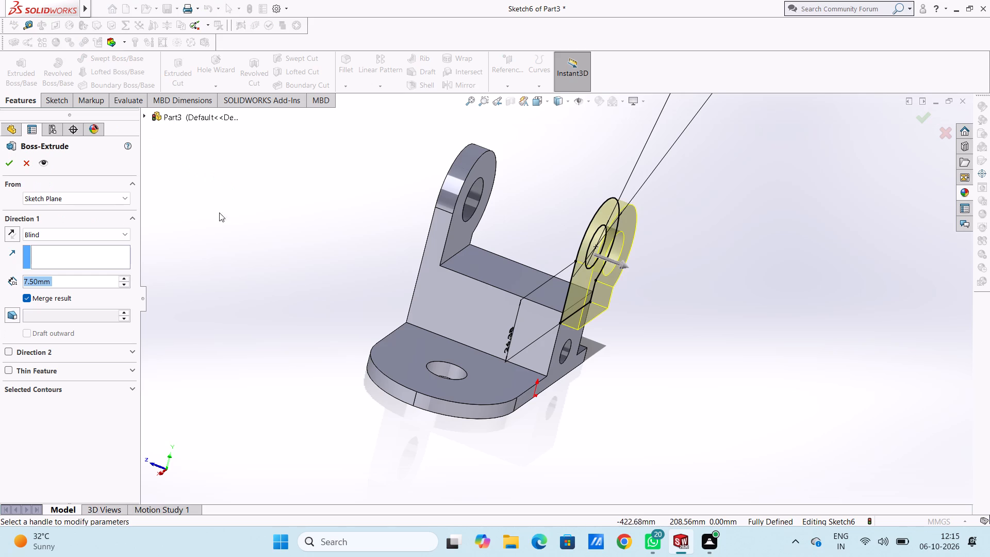
click(13, 234)
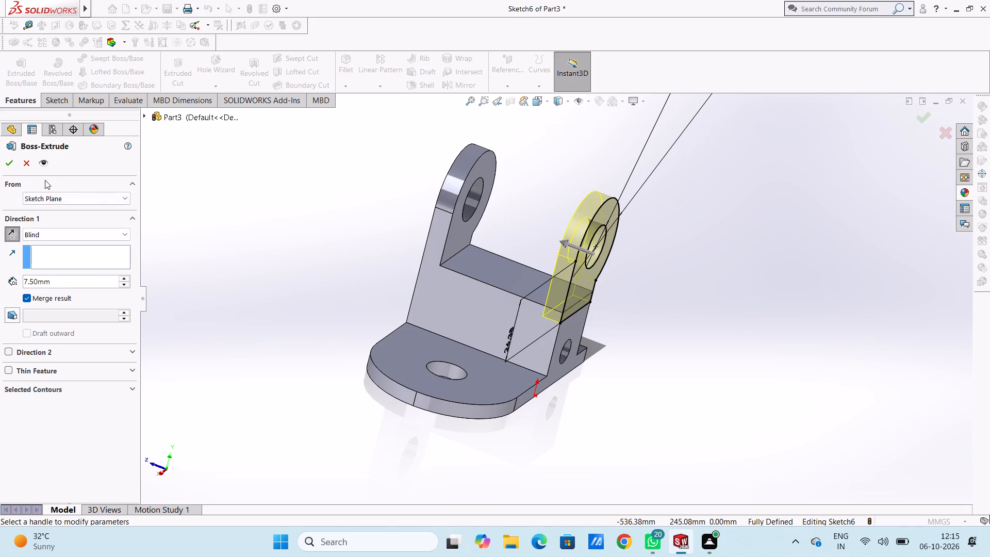
click(13, 162)
click(283, 208)
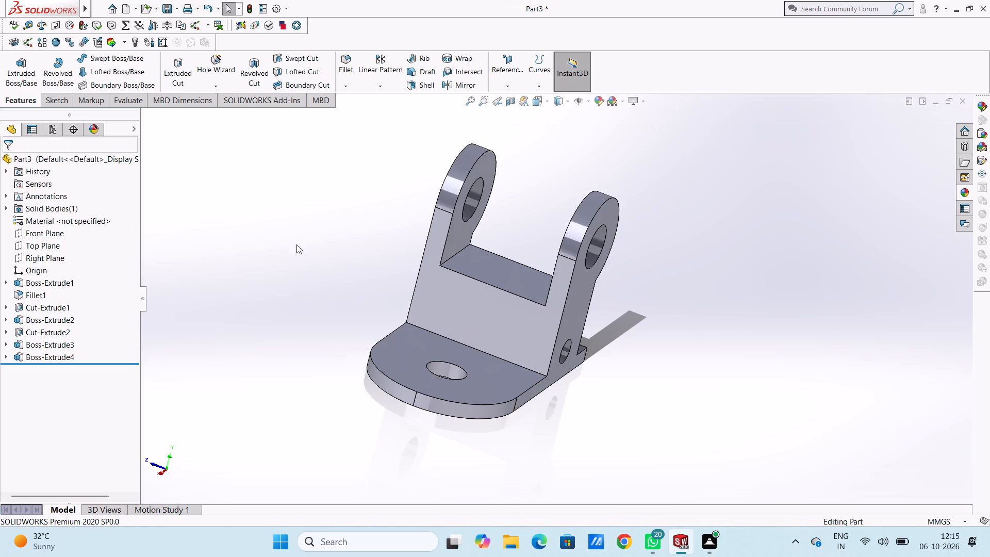
Examine both lugs, the block and the base plate from several angles, including the top view.
middle_drag(289, 287, 332, 313)
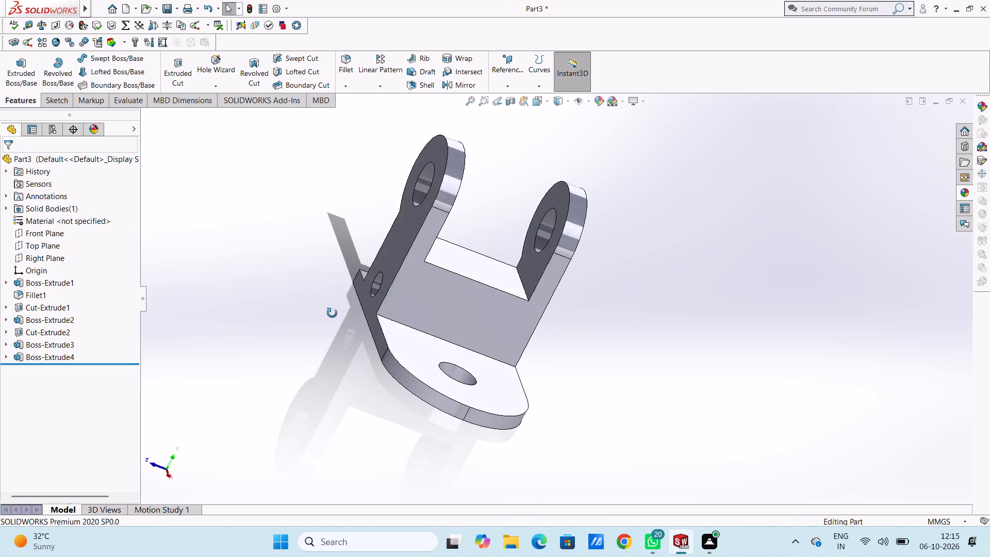
middle_drag(332, 313, 282, 305)
scroll(305, 361, up, 2)
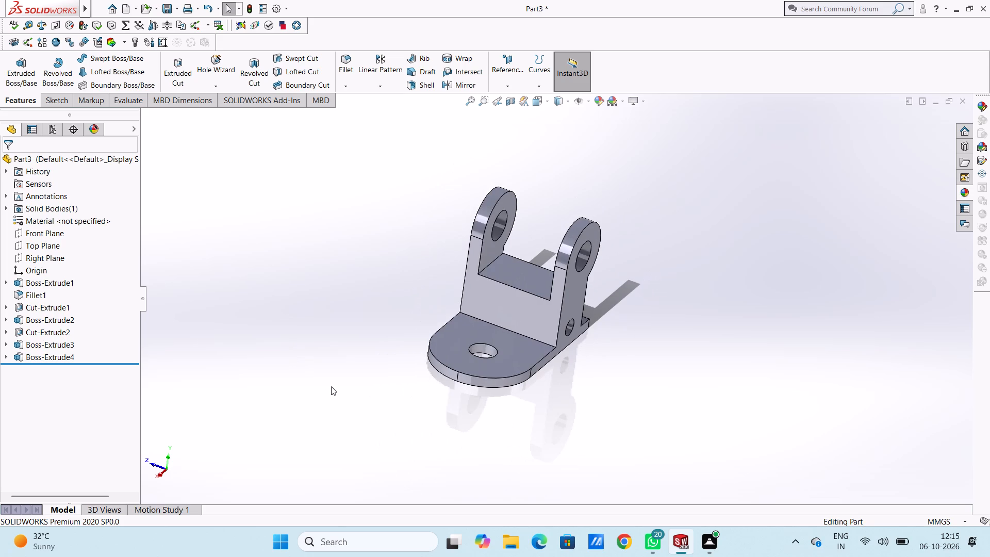
middle_drag(333, 389, 289, 360)
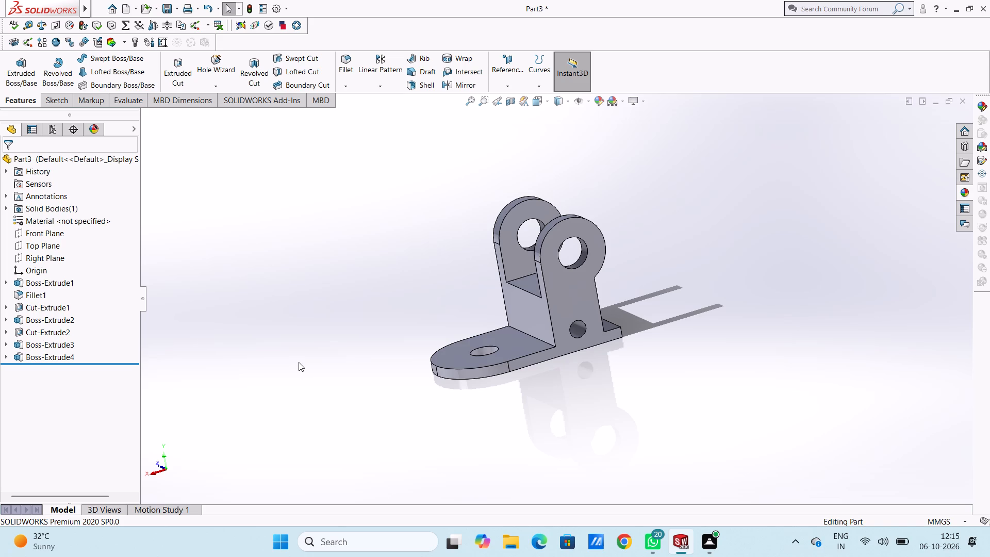
scroll(299, 362, up, 2)
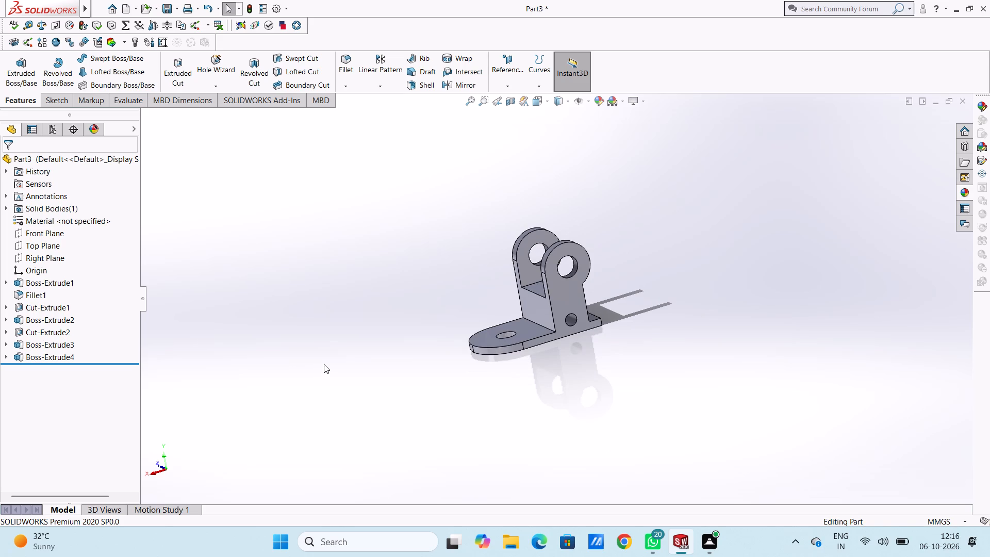
scroll(324, 364, up, 2)
middle_drag(312, 351, 482, 425)
middle_drag(420, 348, 436, 365)
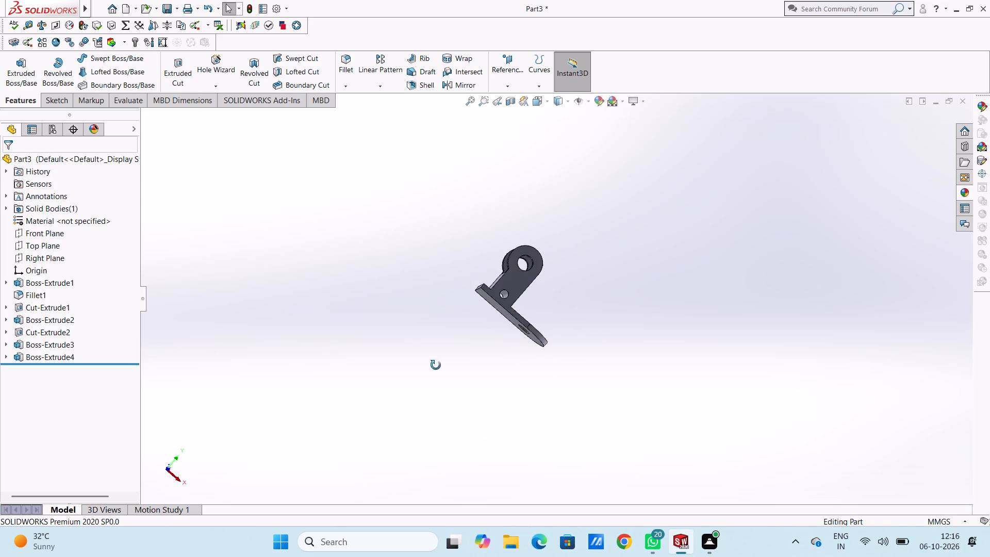
middle_drag(436, 365, 445, 437)
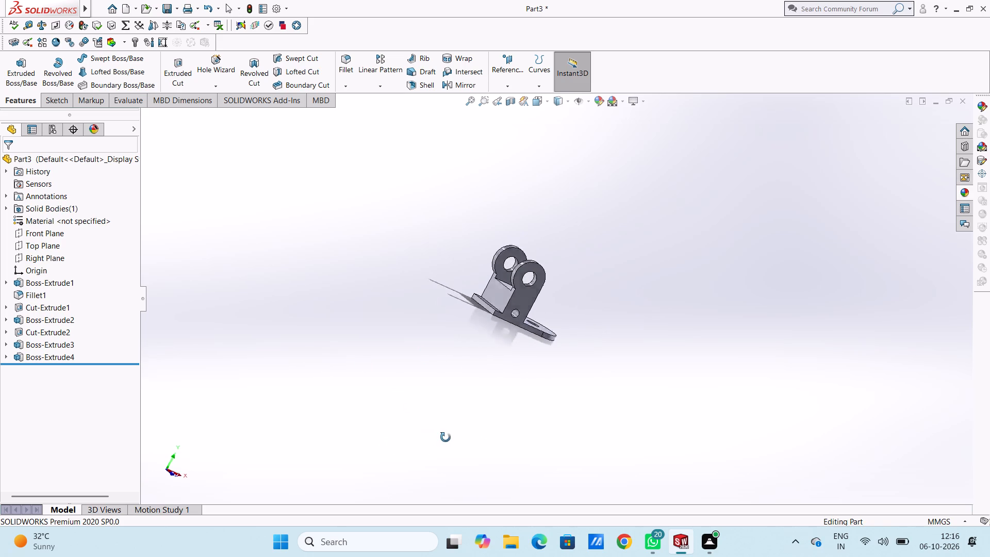
middle_drag(445, 437, 413, 423)
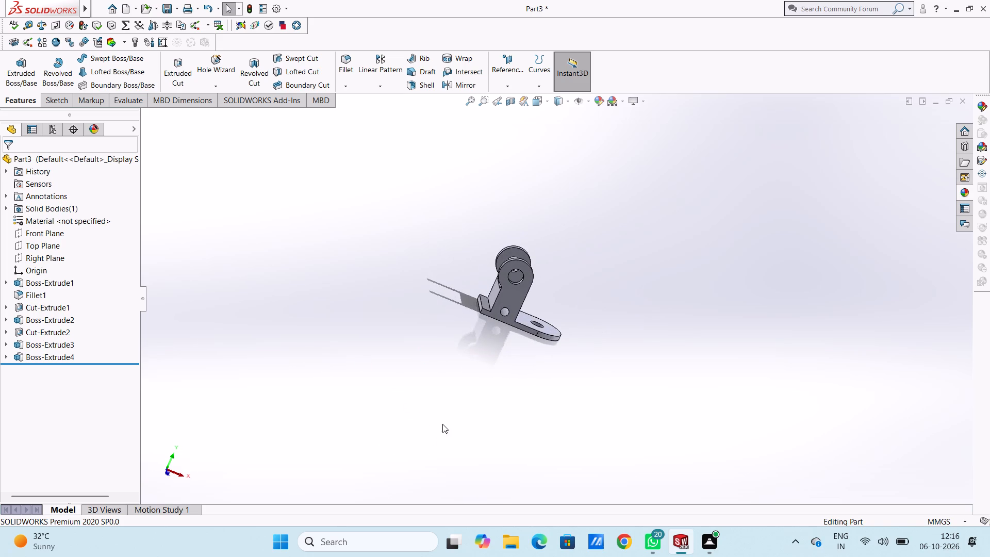
scroll(468, 423, up, 2)
scroll(531, 309, down, 3)
scroll(557, 264, down, 1)
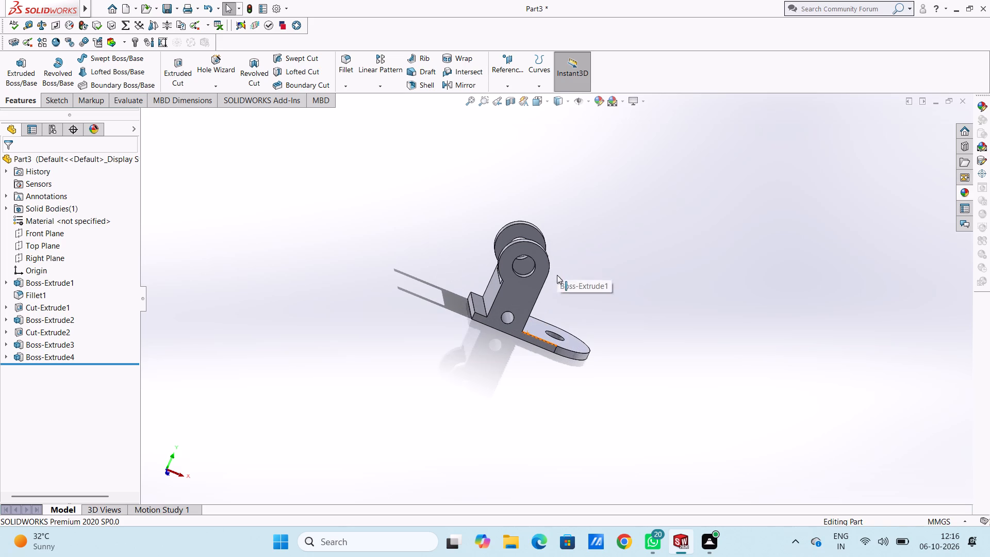
middle_drag(636, 317, 629, 289)
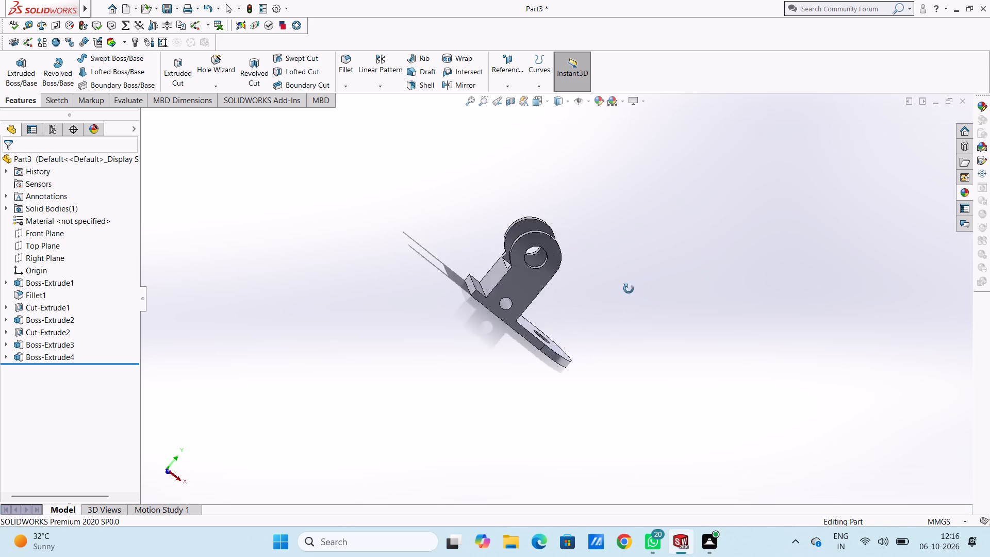
middle_drag(629, 289, 622, 316)
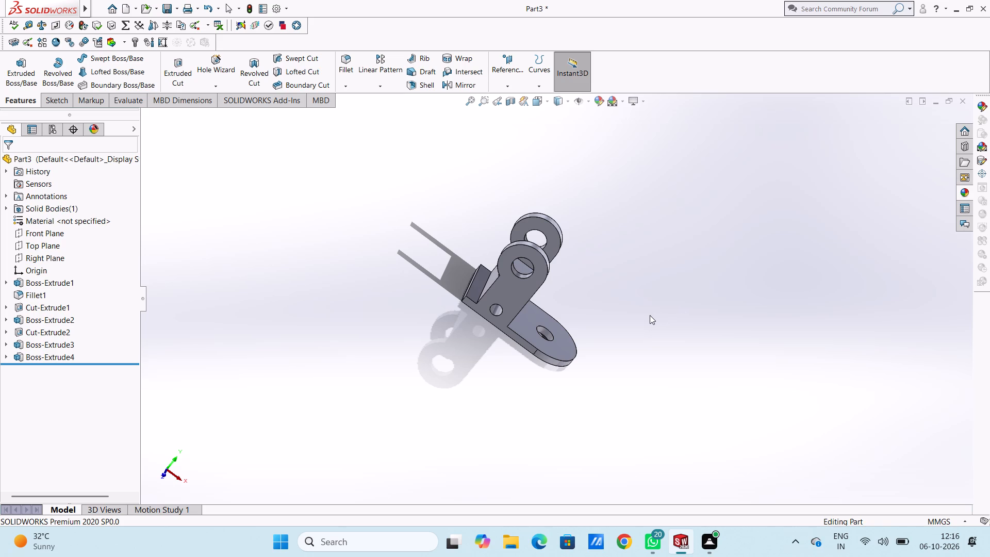
key(ctrl+5)
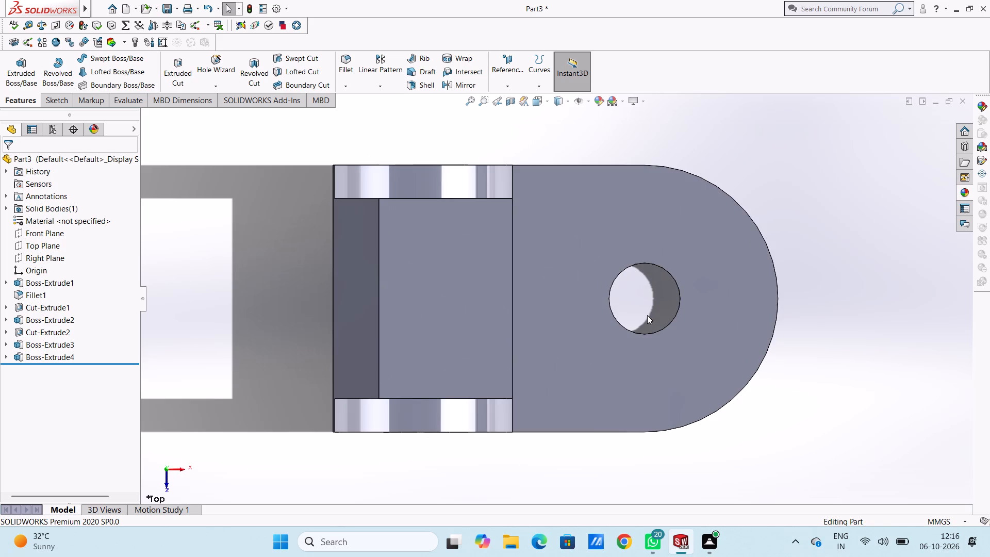
Start a sketch on the block's top face and draw a circle about 18 mm in diameter centred between the two lugs.
scroll(647, 315, up, 3)
click(498, 299)
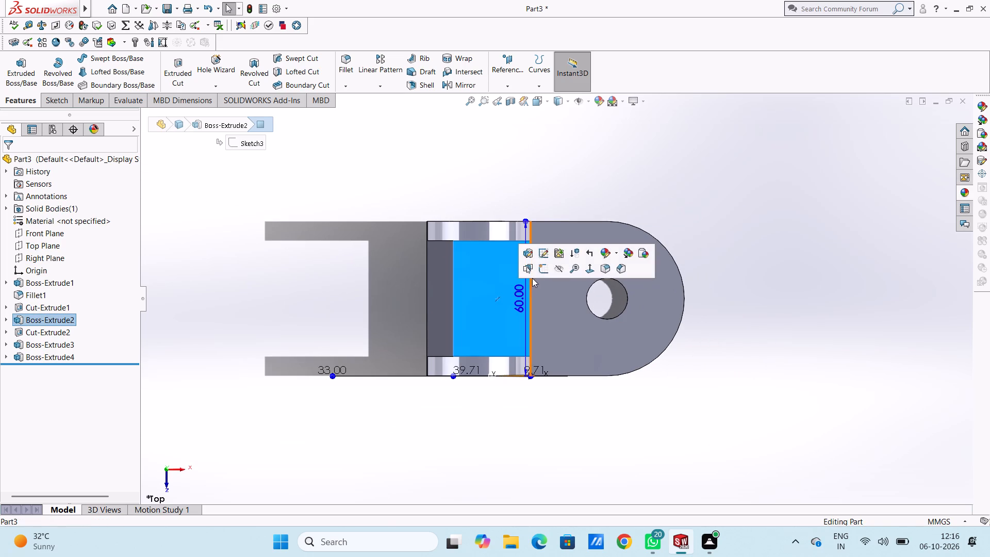
click(543, 271)
click(385, 303)
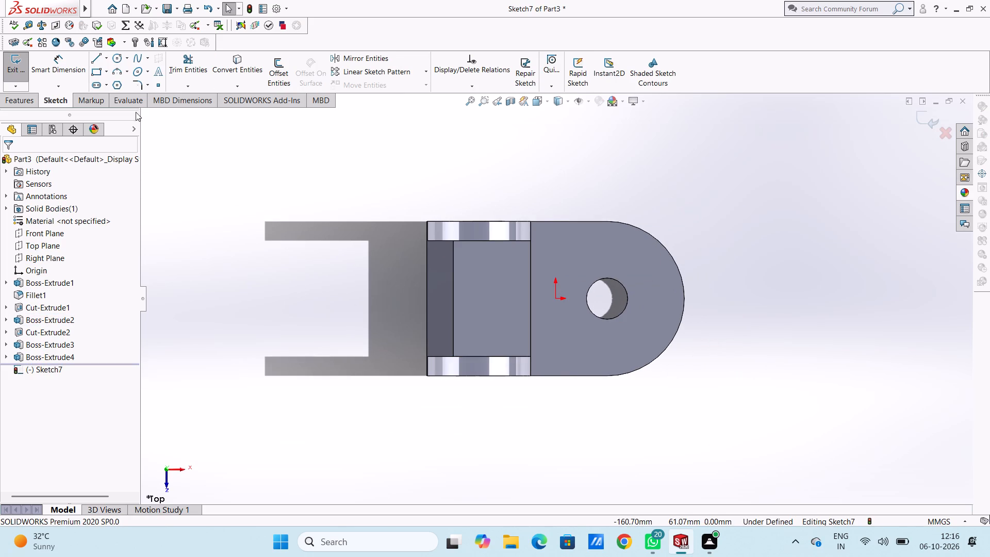
click(121, 58)
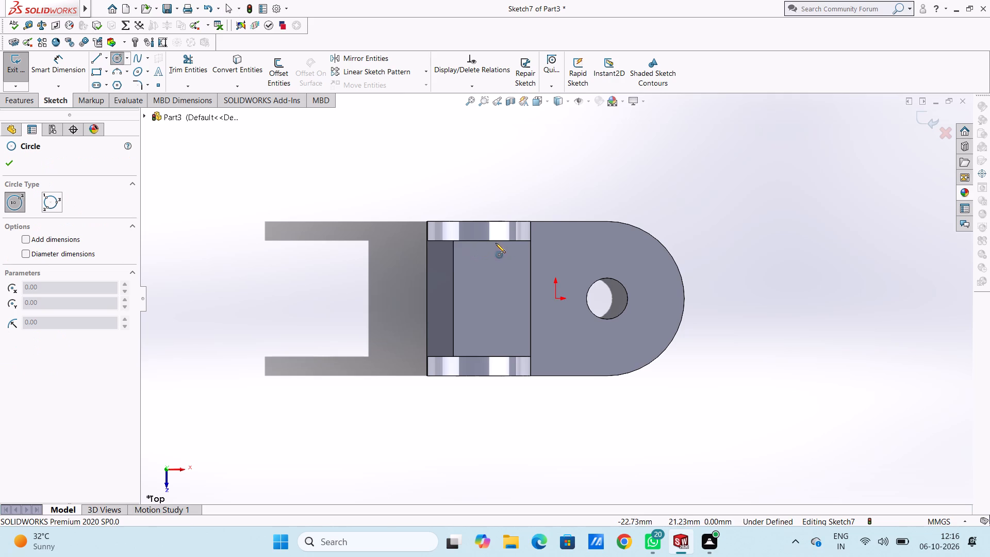
click(494, 300)
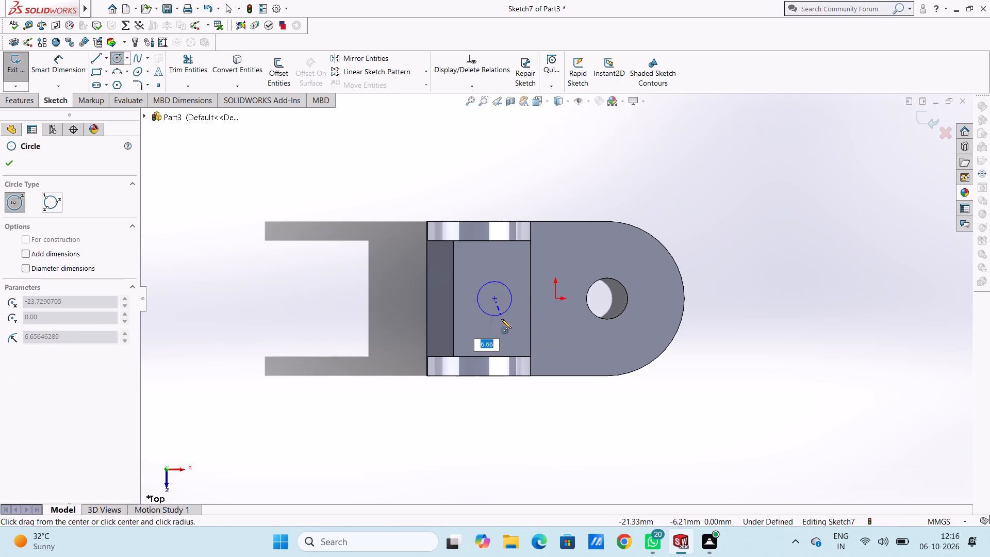
click(502, 321)
click(7, 163)
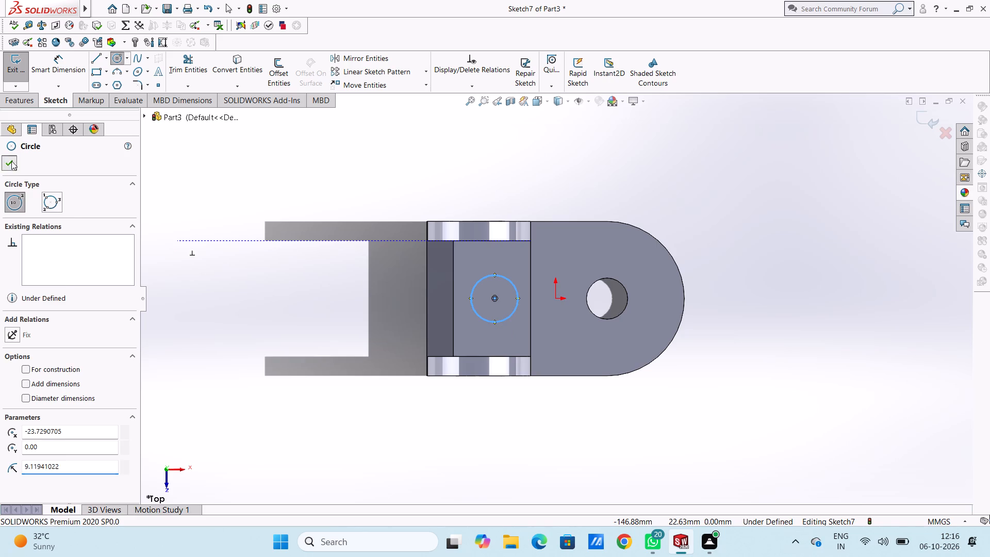
Dimension the circle's diameter as 18 mm.
click(73, 62)
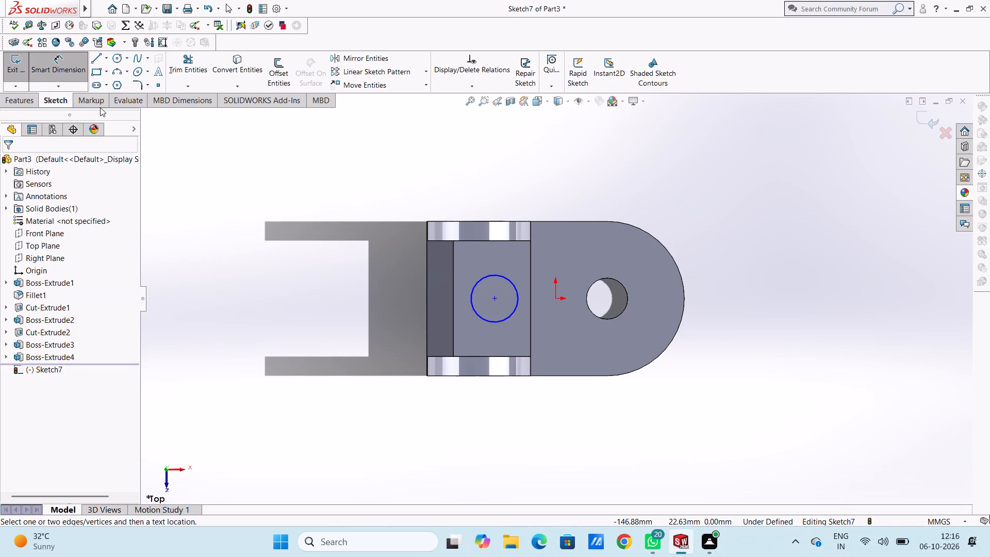
click(478, 285)
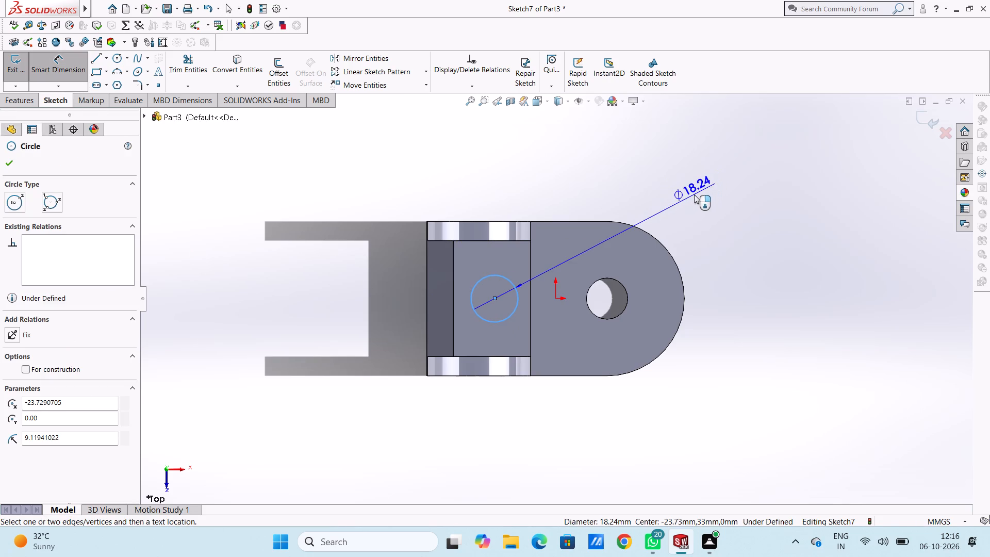
click(689, 193)
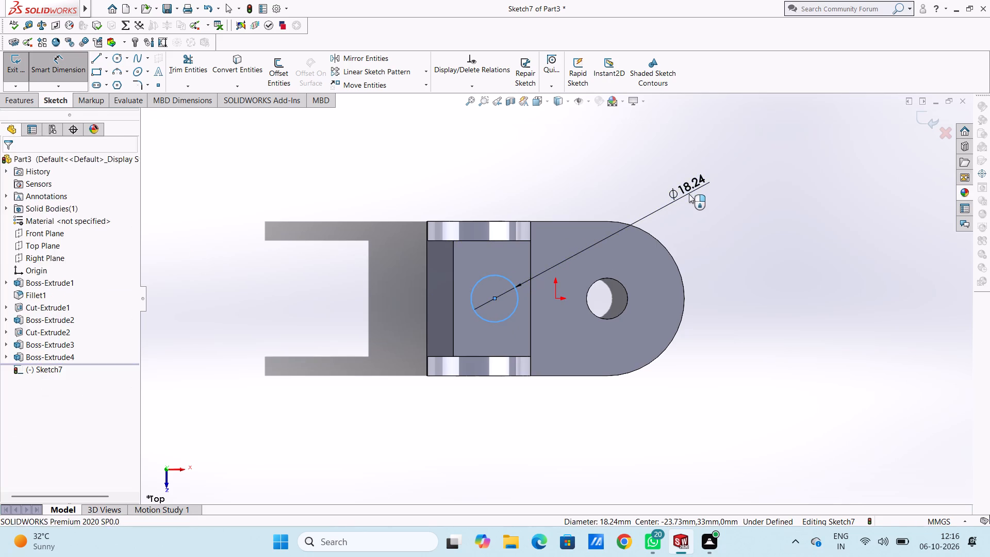
text(18)
key(Return)
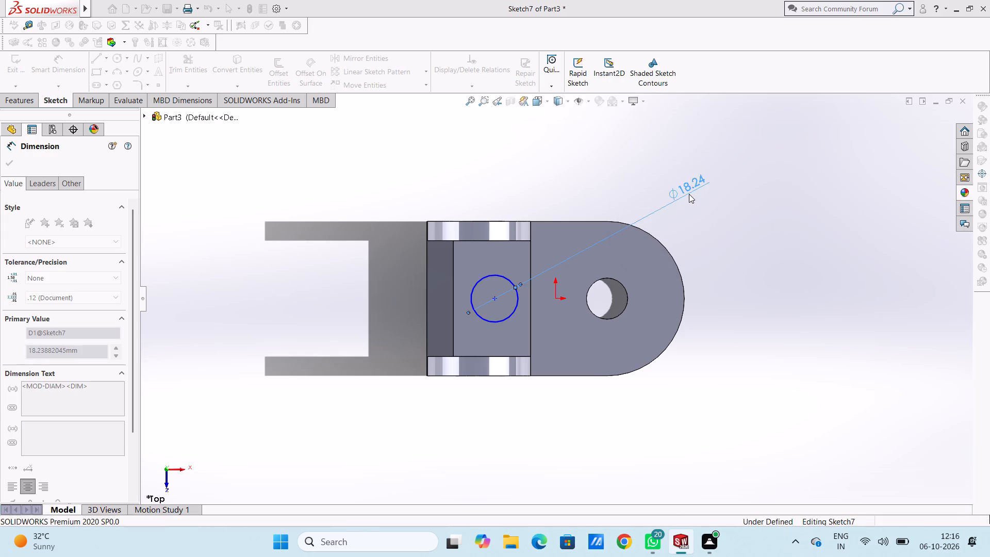
click(739, 252)
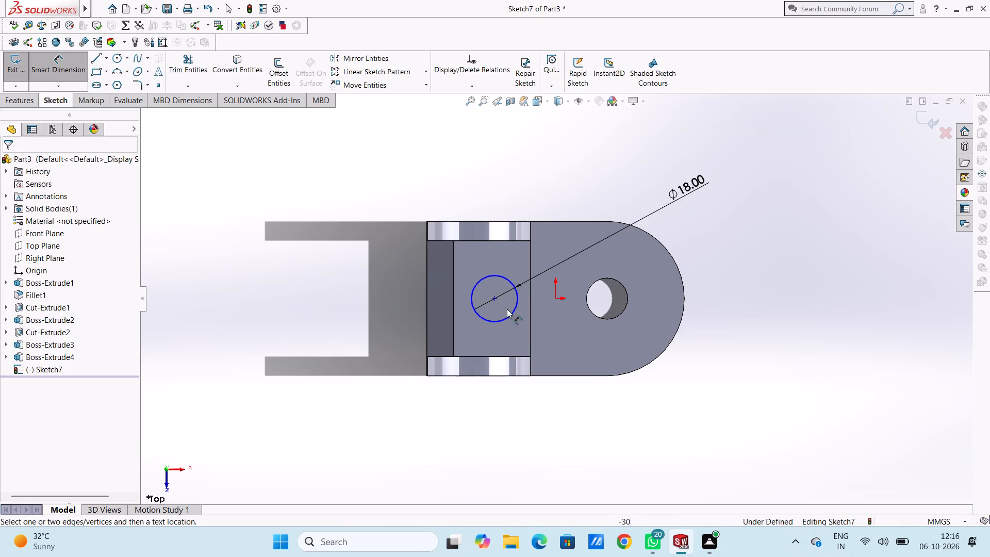
Dimension the circle's centre 15 mm from the block's top edge nearest the plate's rounded end.
click(495, 298)
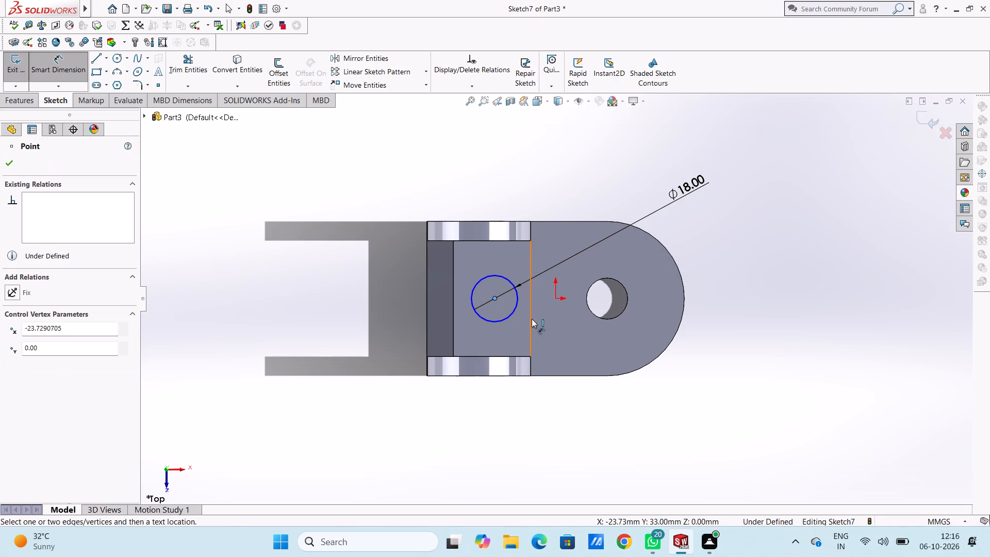
click(532, 319)
click(509, 150)
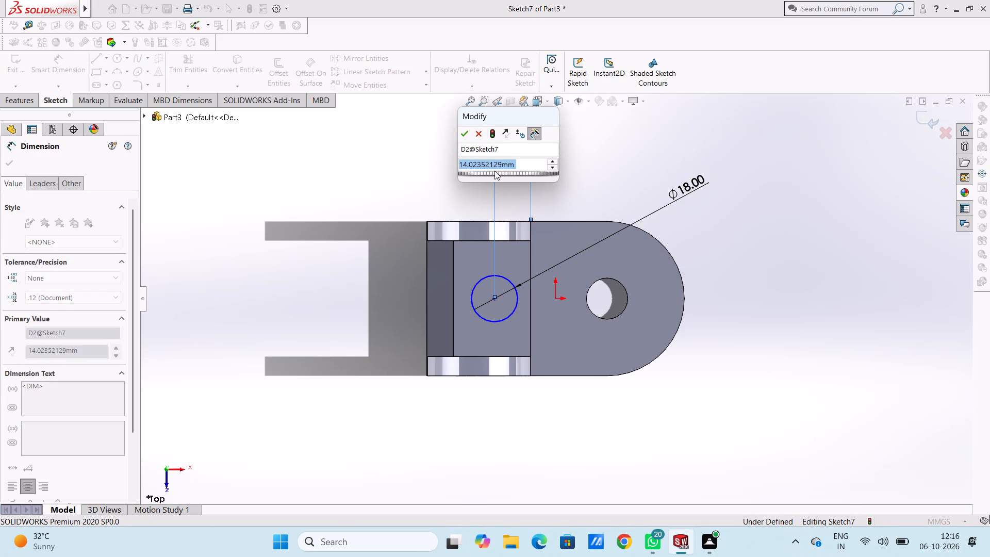
text(15)
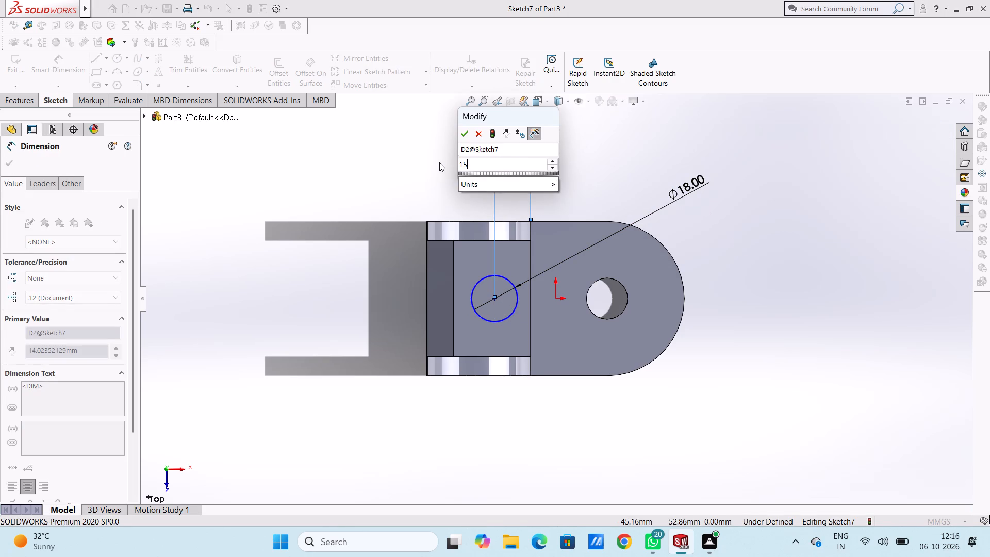
key(Return)
click(385, 185)
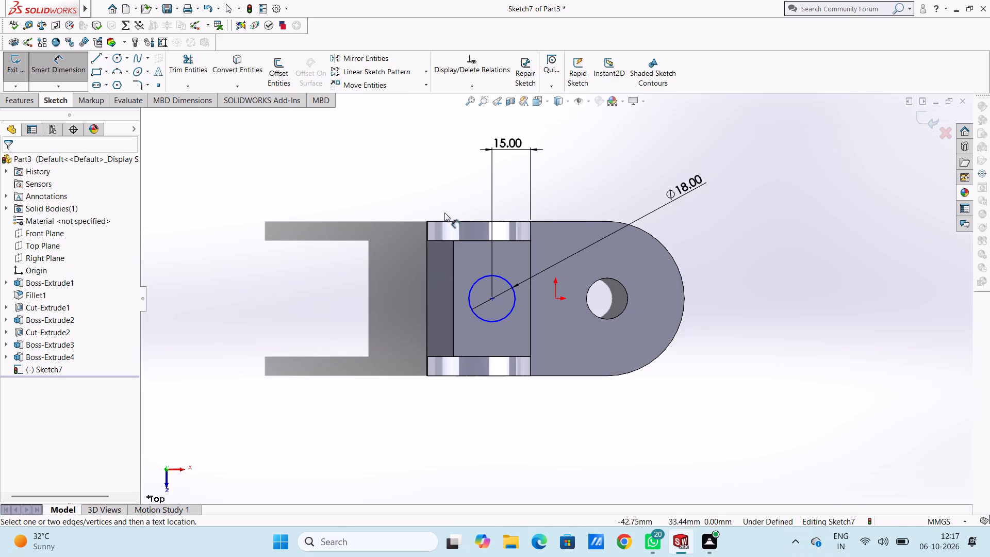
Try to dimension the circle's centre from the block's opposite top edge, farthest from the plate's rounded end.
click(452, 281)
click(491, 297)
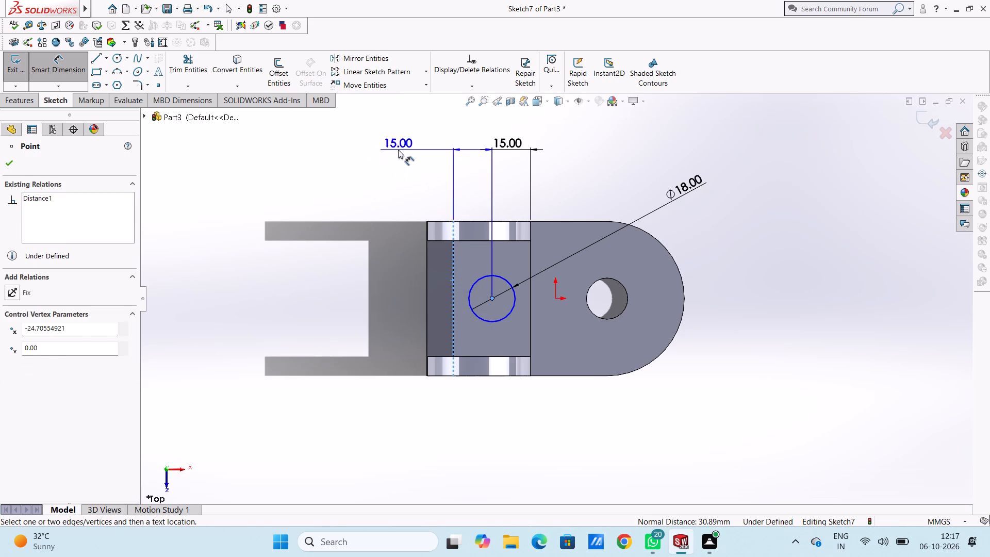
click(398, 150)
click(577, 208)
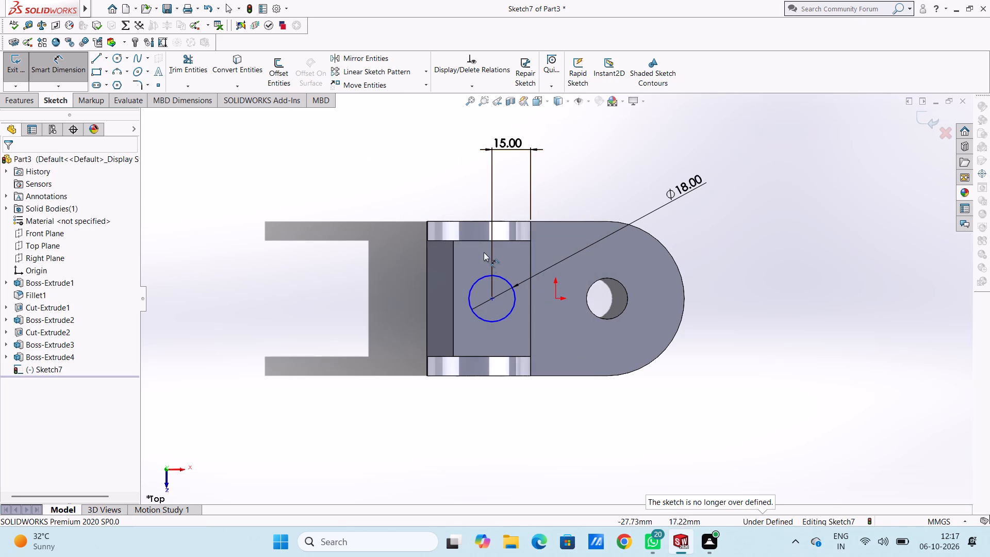
Dimension the distance between the circle's centre and the inner edge of one lug on the block's top face.
click(482, 241)
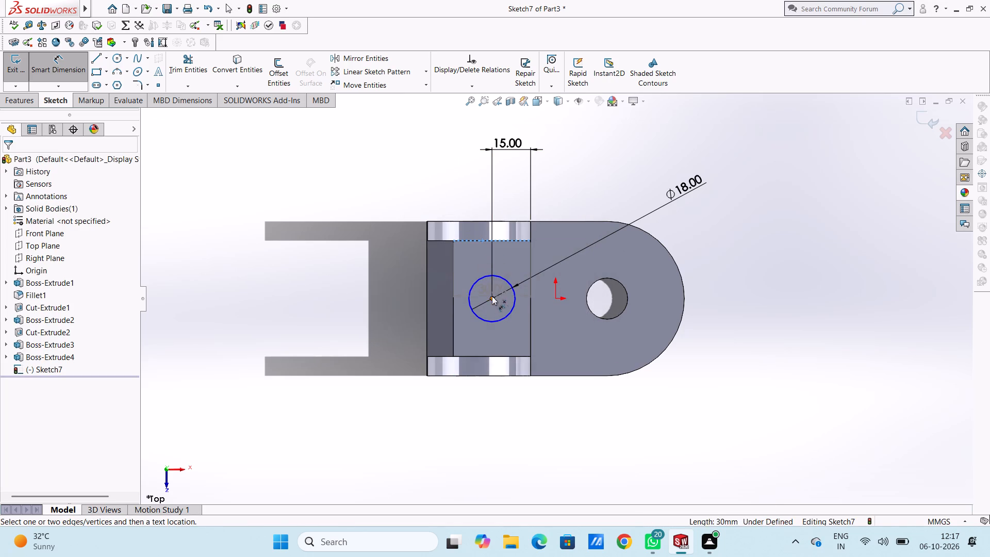
click(492, 296)
click(329, 267)
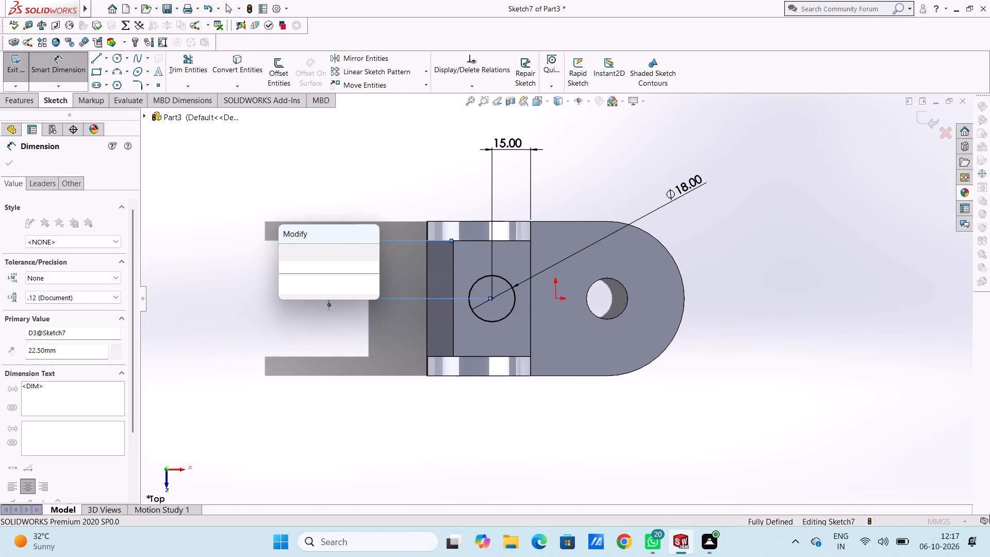
click(283, 251)
click(287, 271)
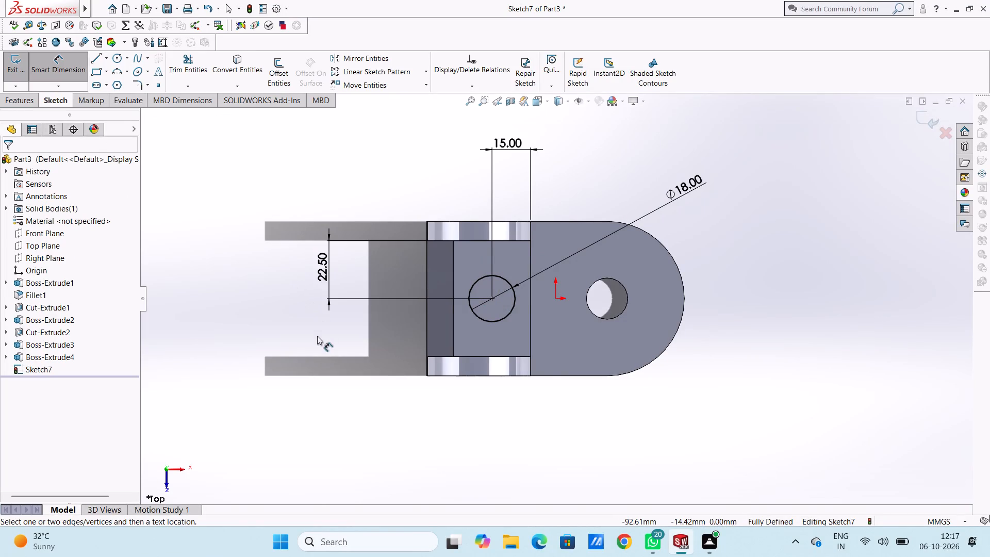
Cut-extrude the 18 mm circle from the block's top face down through the whole part with the Through All end condition.
scroll(317, 336, up, 1)
middle_drag(363, 386, 342, 334)
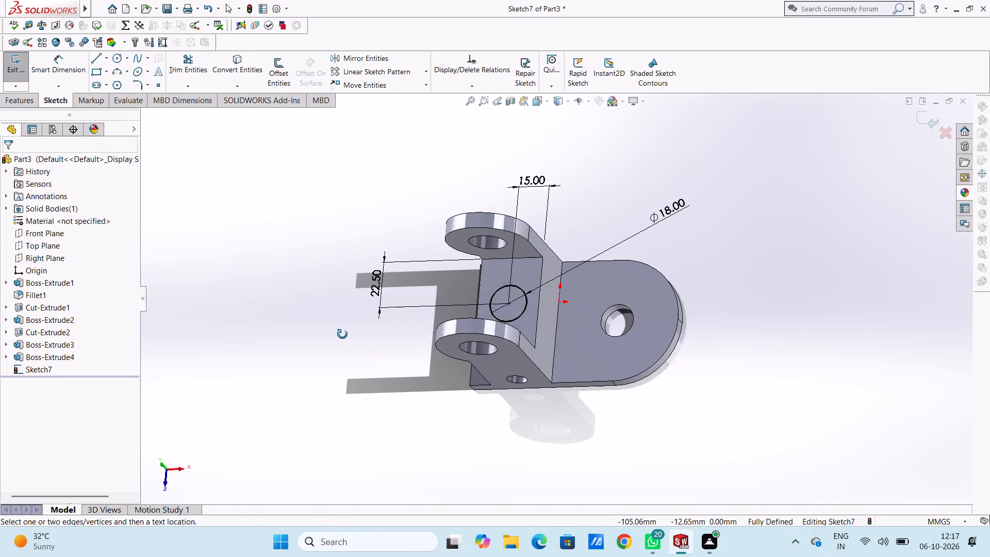
middle_drag(342, 334, 336, 336)
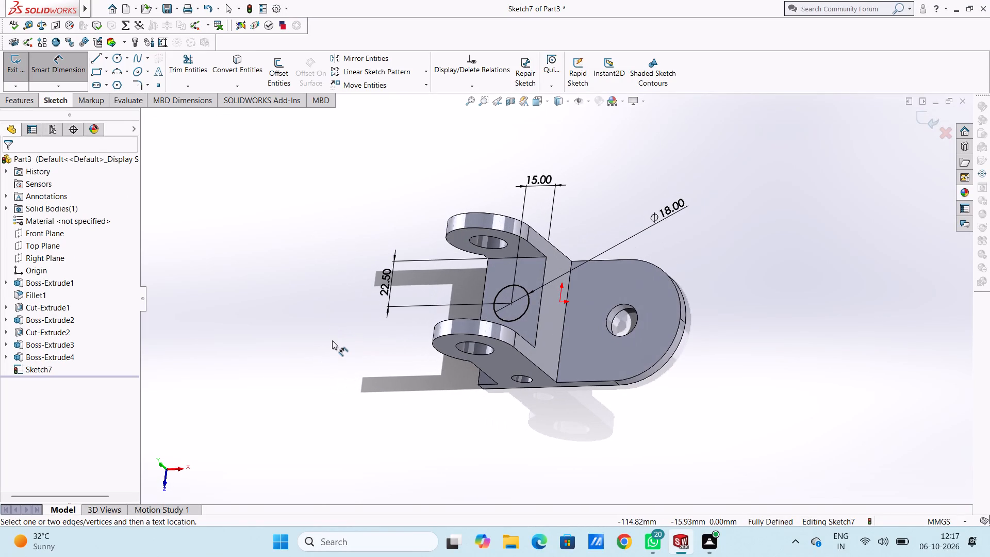
scroll(409, 390, up, 1)
middle_drag(408, 391, 422, 341)
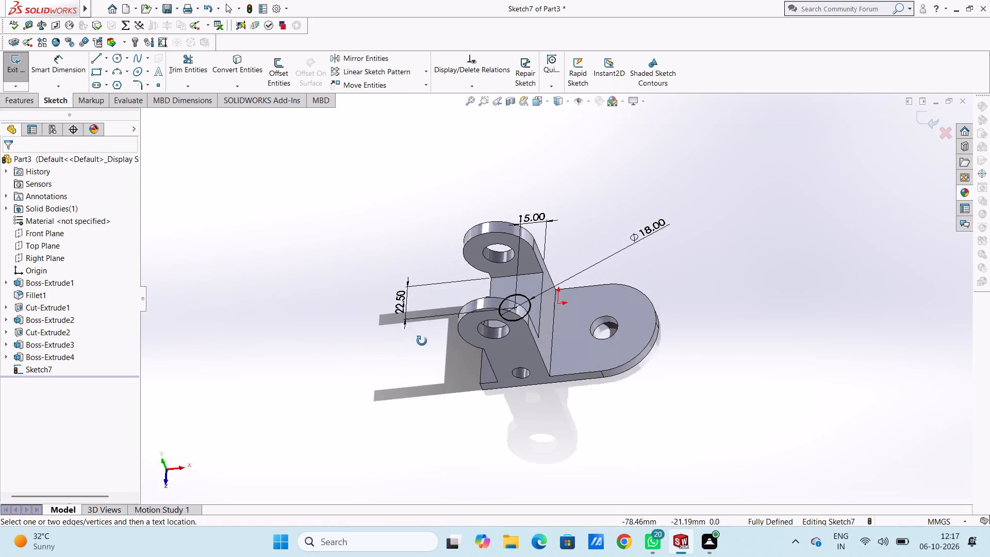
middle_drag(422, 341, 379, 337)
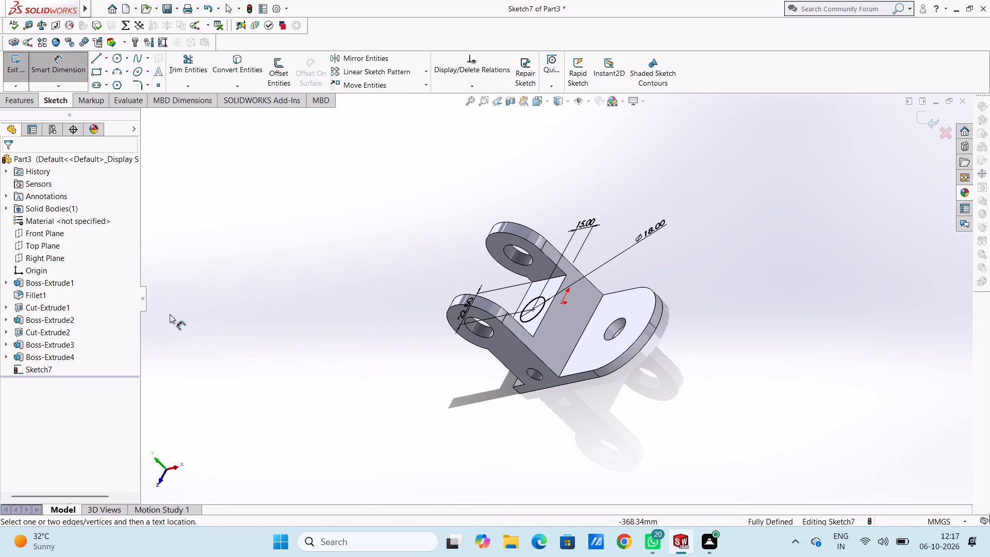
click(23, 100)
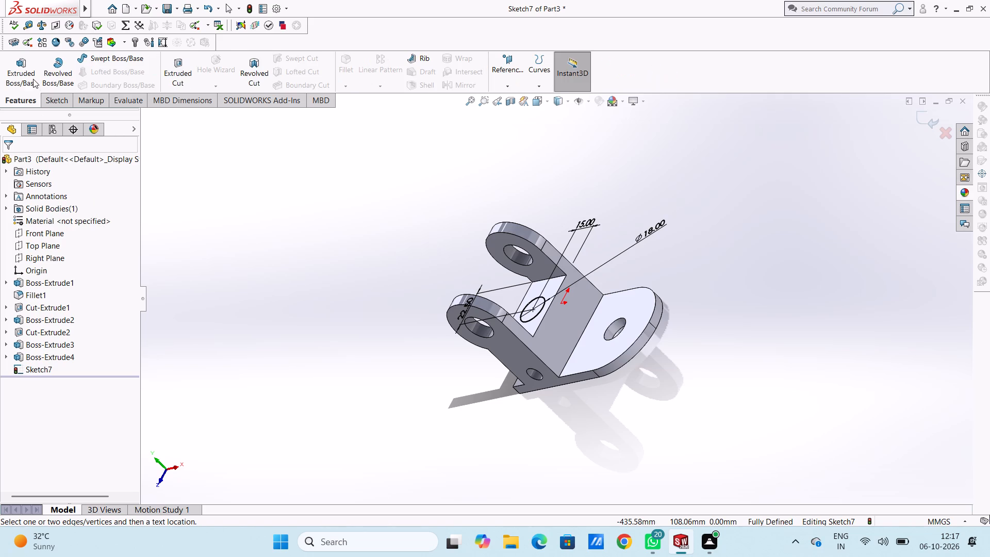
click(178, 70)
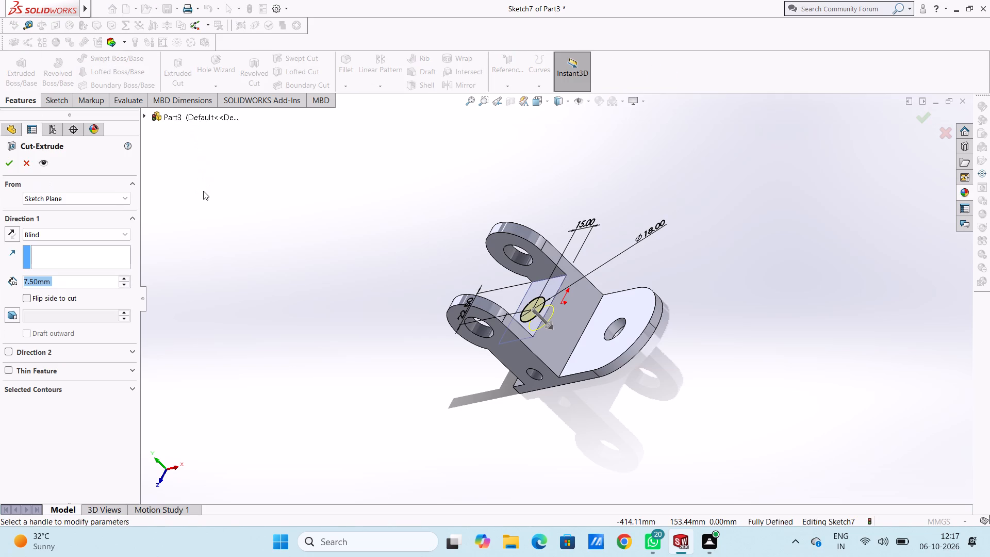
click(86, 237)
click(73, 257)
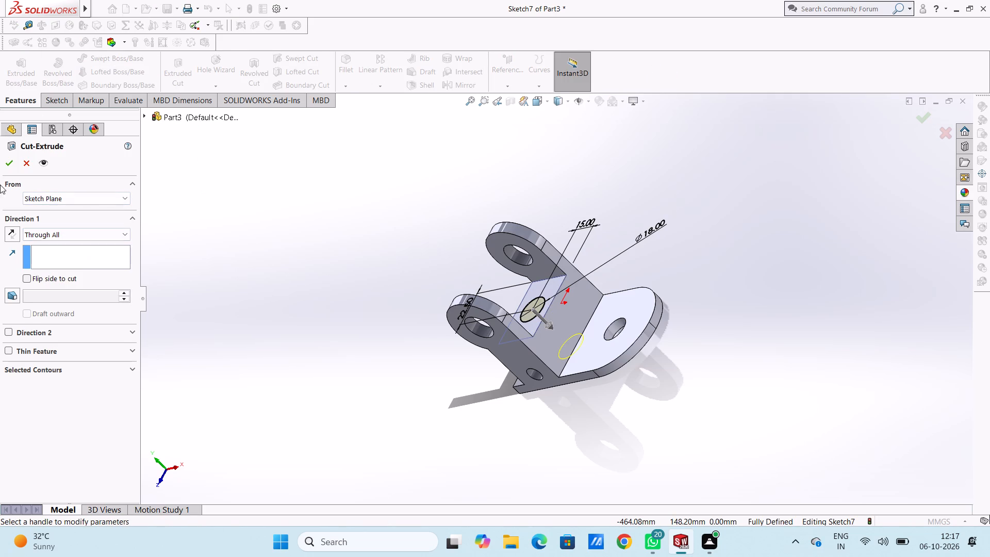
click(7, 159)
click(193, 256)
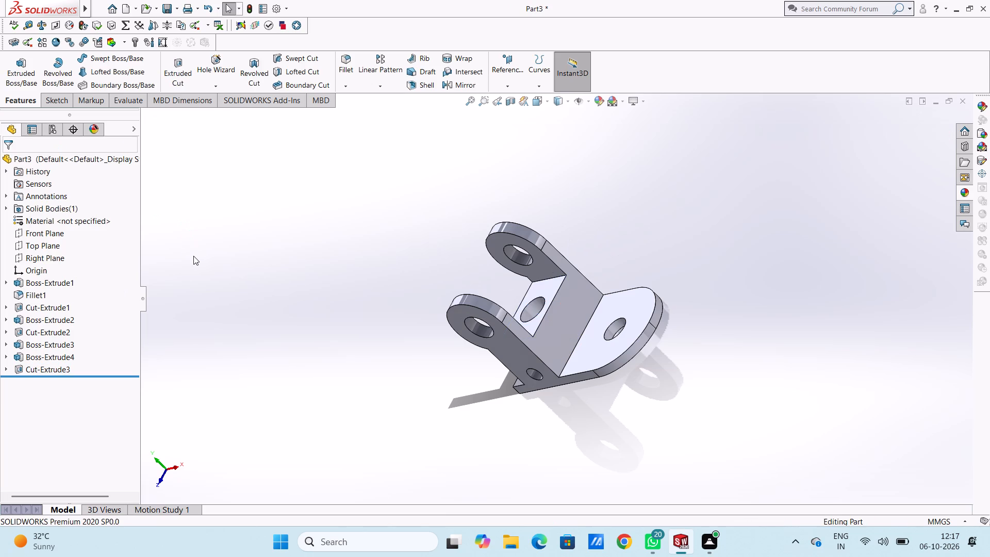
Examine the new vertical hole, both lugs, the block and the base plate from several angles, including the underside.
middle_drag(284, 298, 342, 347)
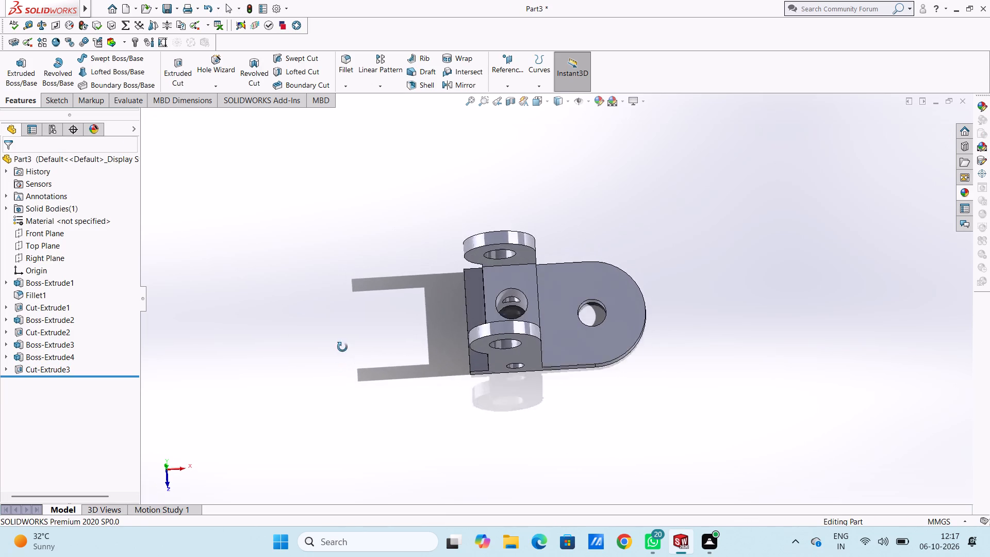
middle_drag(342, 347, 344, 331)
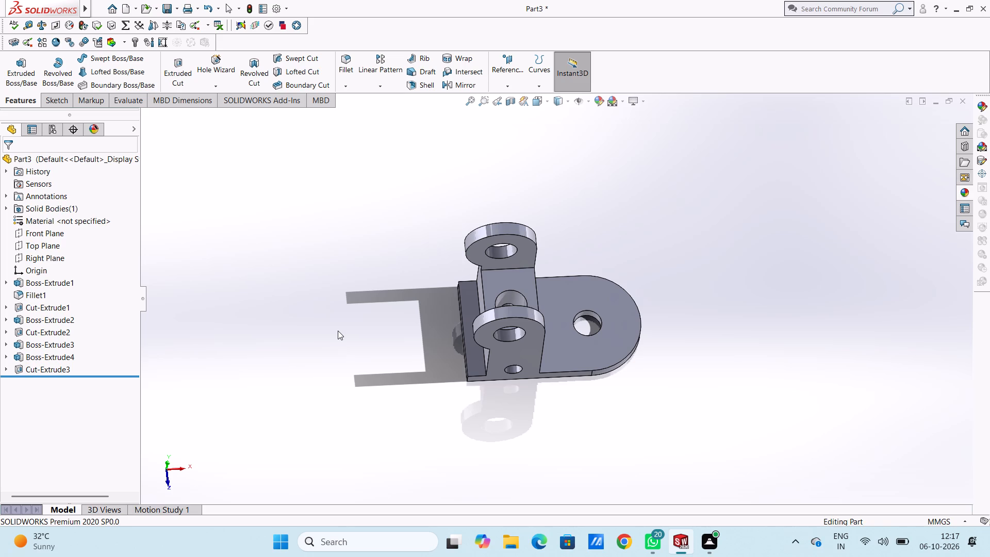
scroll(376, 433, up, 2)
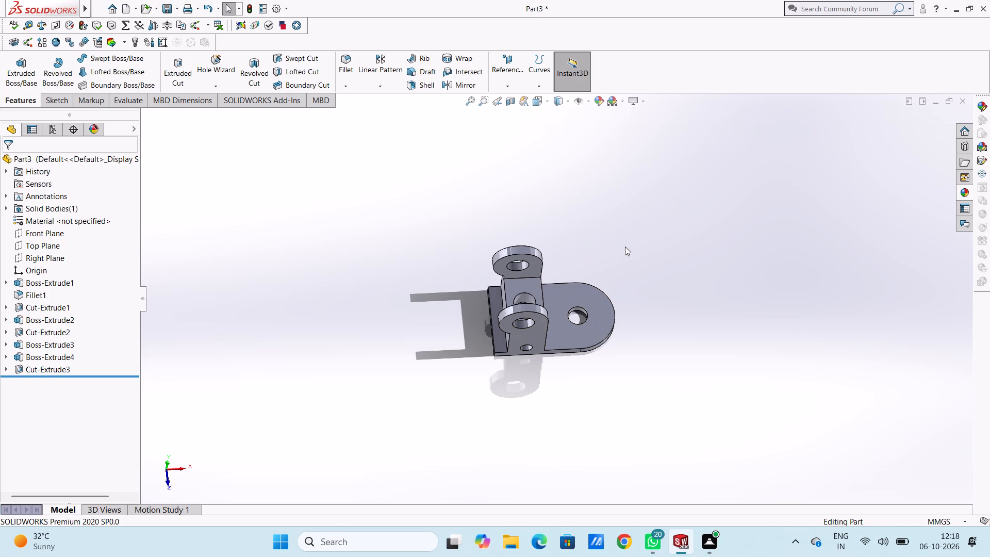
scroll(627, 248, down, 1)
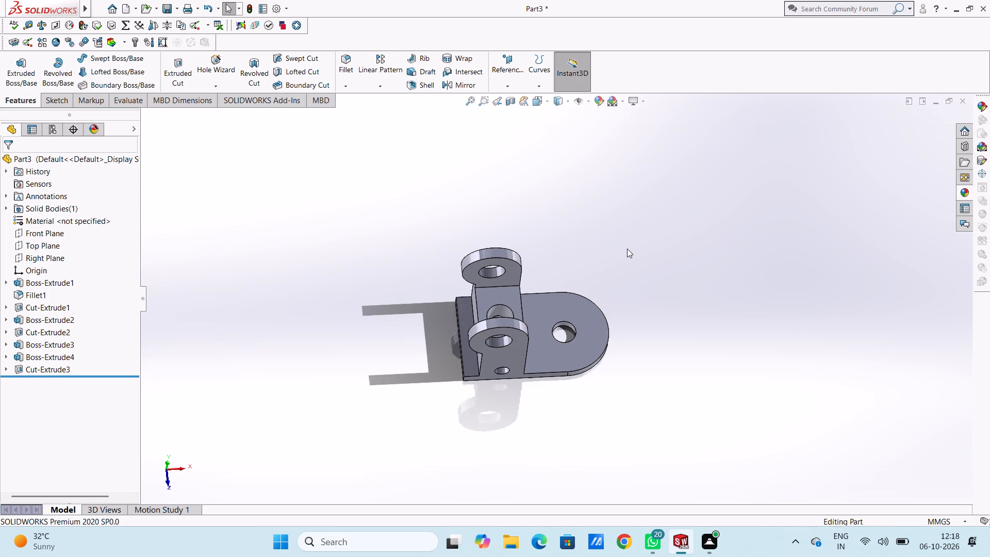
middle_click(568, 337)
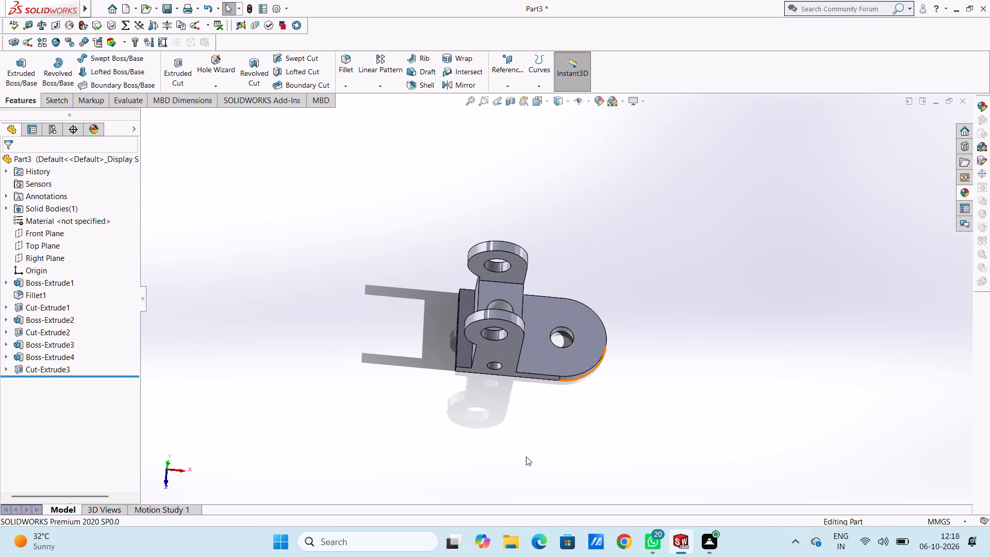
middle_drag(531, 433, 533, 369)
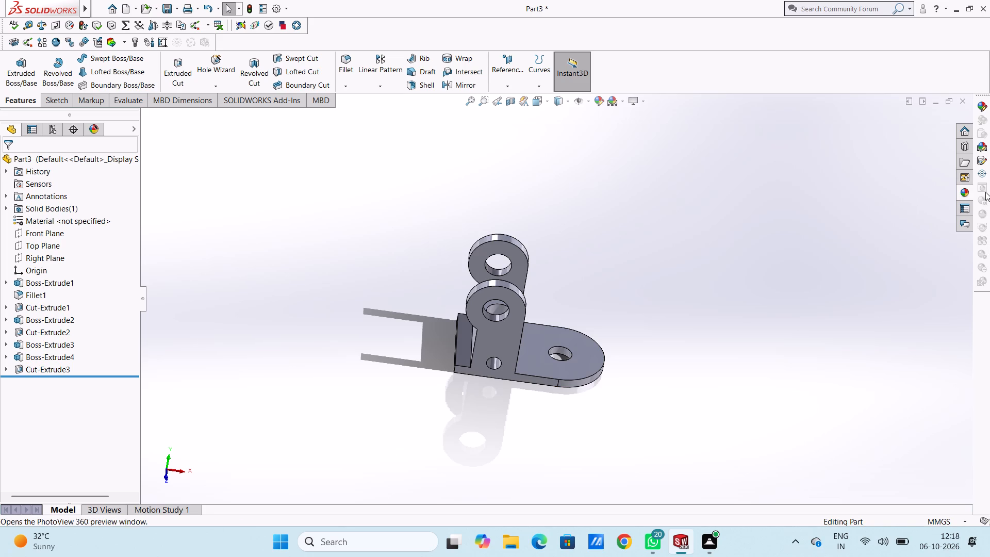
middle_drag(958, 188, 857, 225)
middle_drag(789, 261, 655, 292)
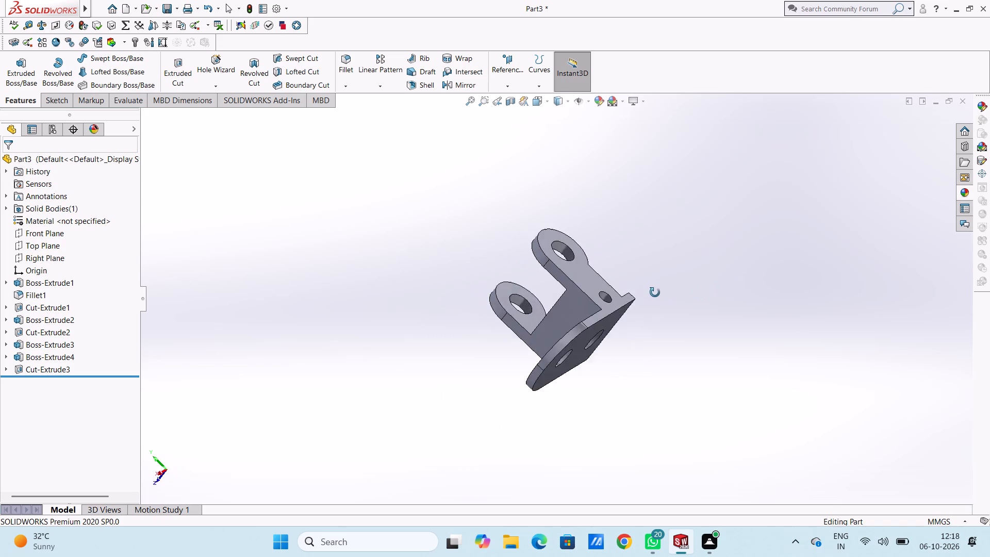
middle_drag(655, 292, 706, 274)
middle_drag(748, 298, 818, 263)
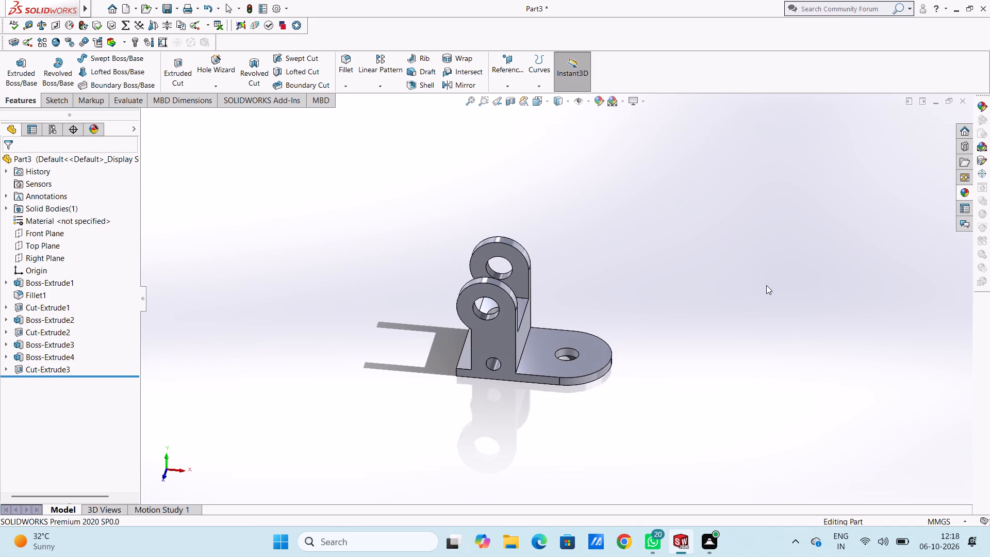
Start a new sketch on the flat front side face shared by the base plate, block and lug.
middle_drag(778, 305, 735, 280)
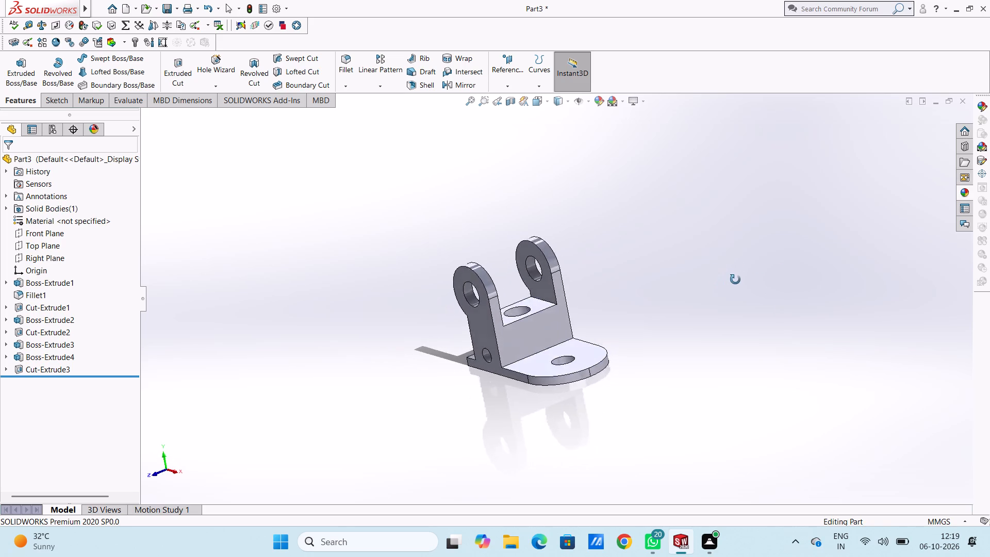
middle_drag(735, 280, 739, 275)
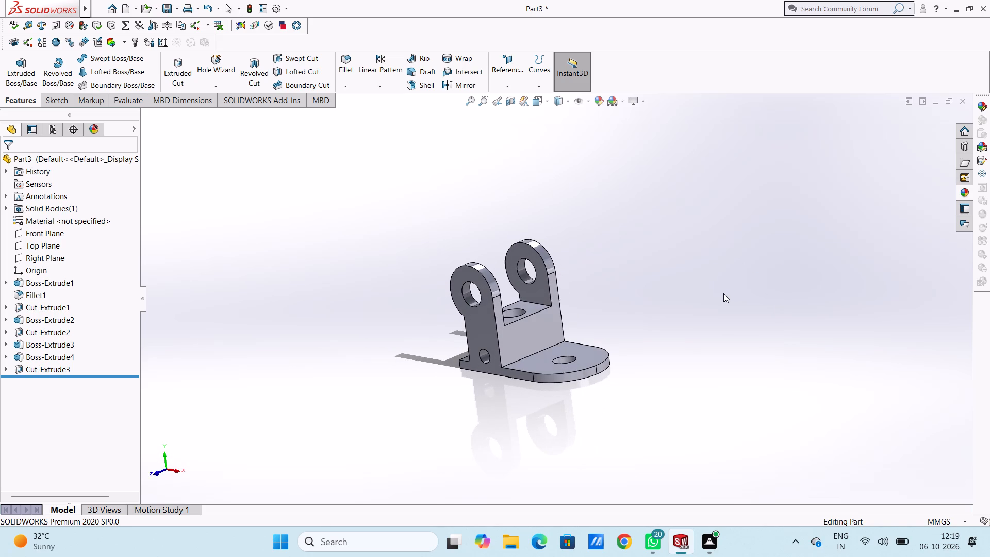
key(ctrl+1)
scroll(723, 293, up, 2)
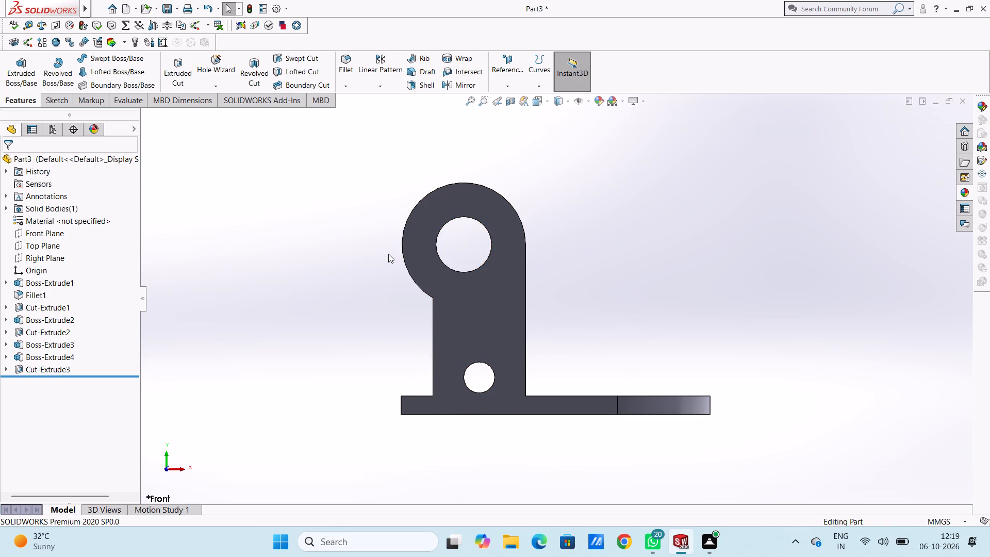
click(543, 403)
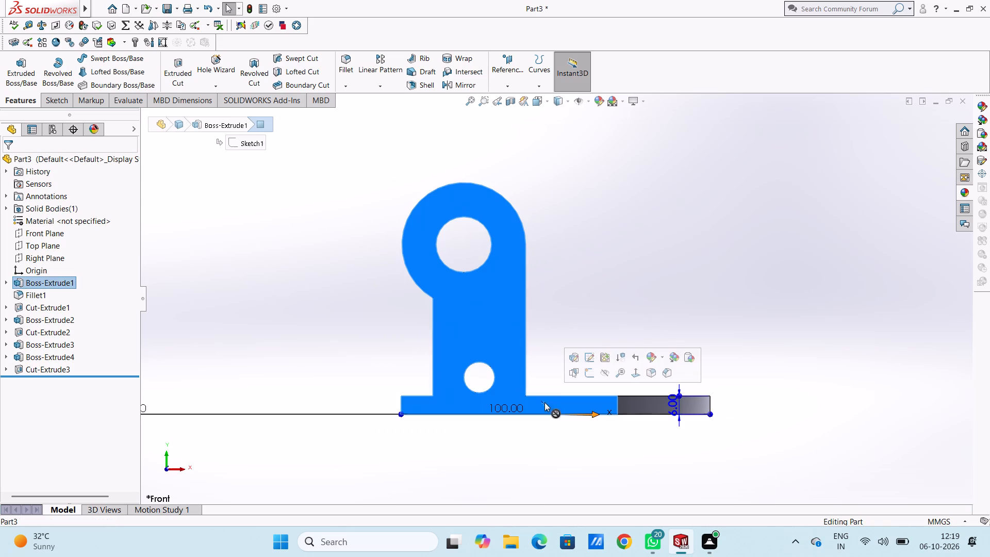
click(591, 378)
click(590, 352)
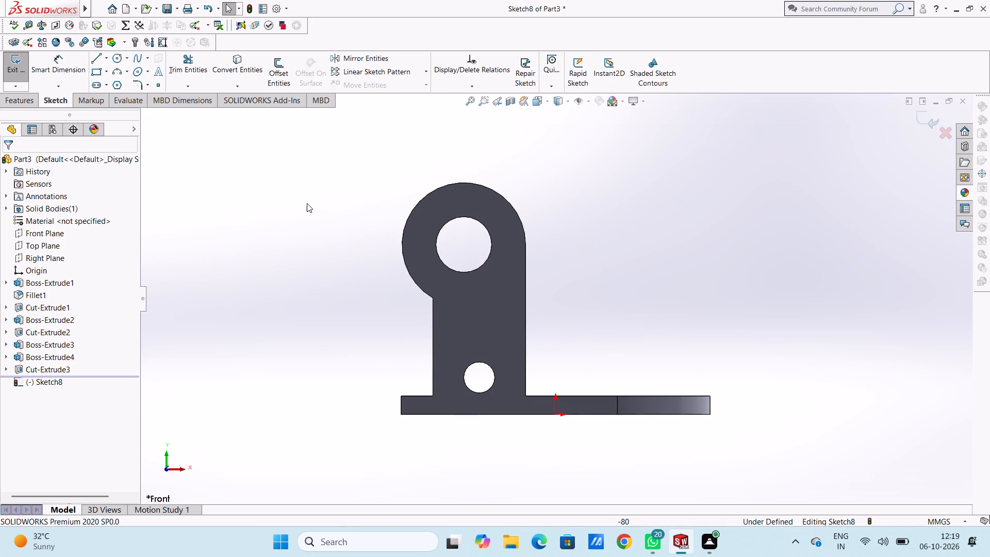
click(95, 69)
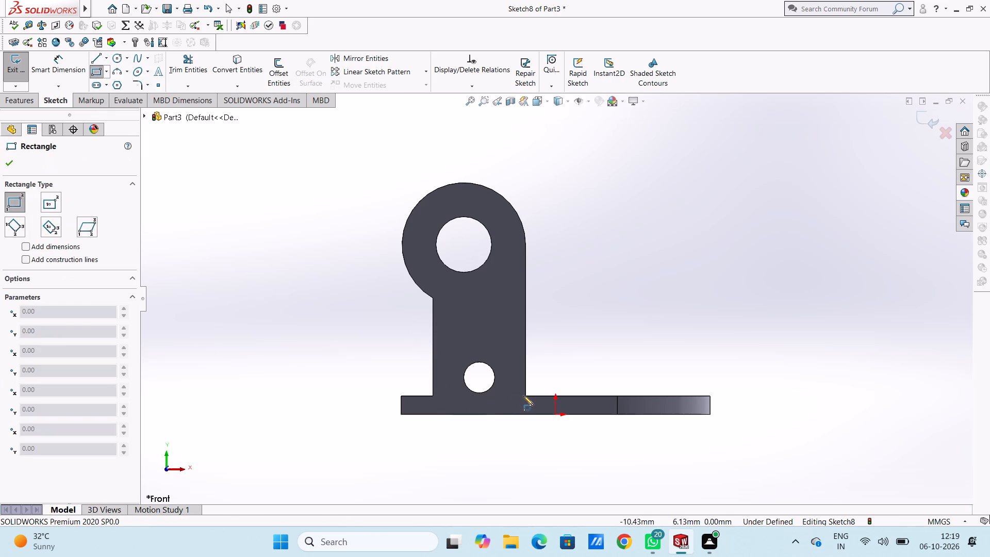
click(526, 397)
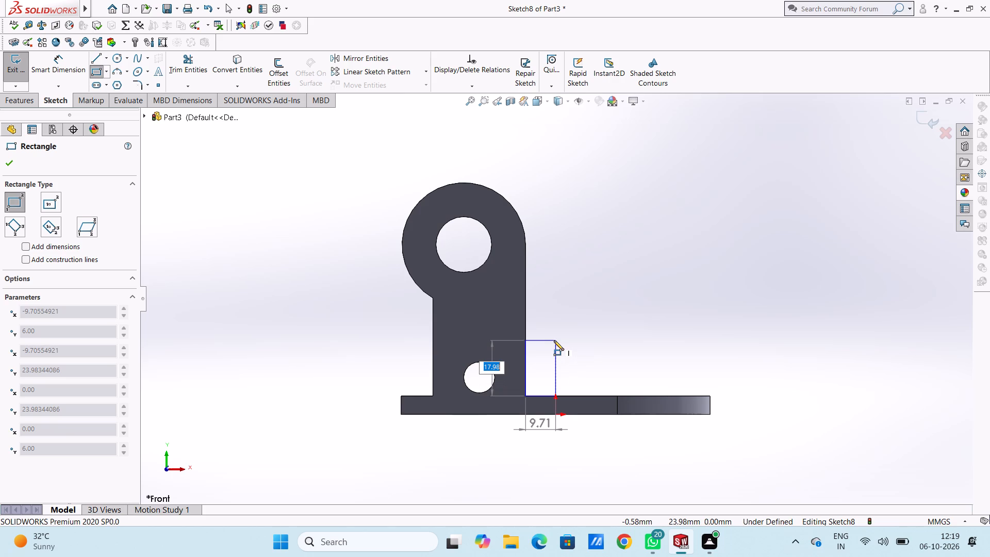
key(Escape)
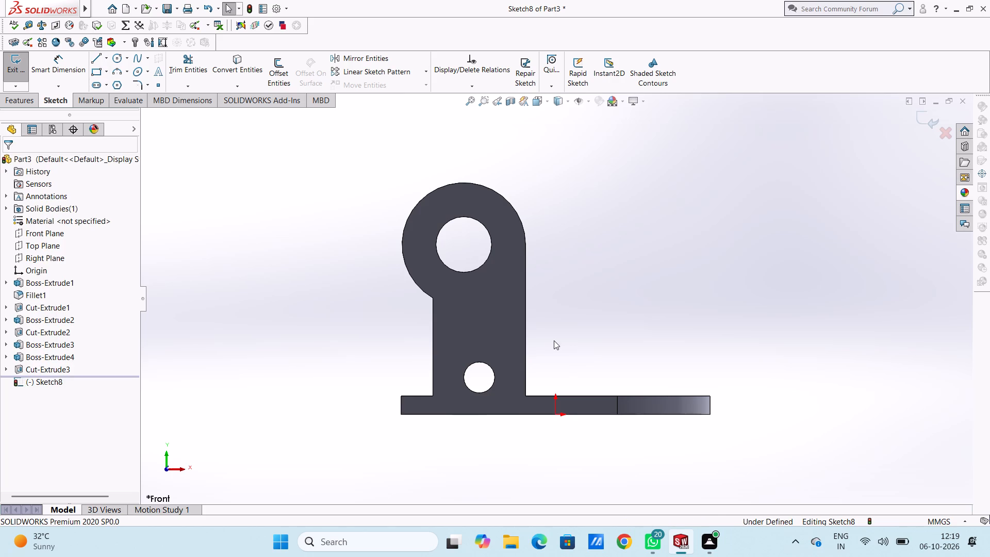
Sketch a corner rectangle 25 mm high and 12 mm wide from the plate's bottom edge, against the block's side toward the rounded end.
click(99, 70)
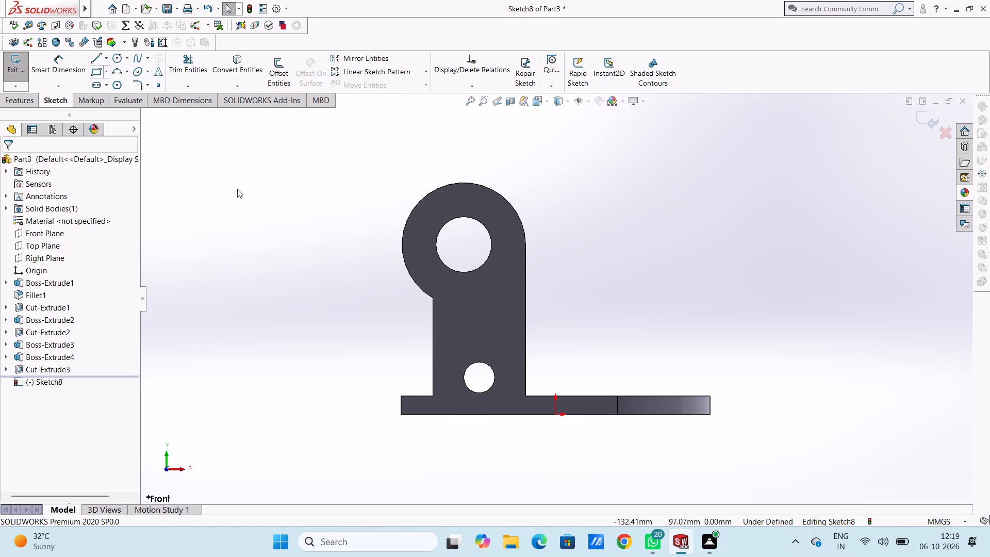
click(526, 415)
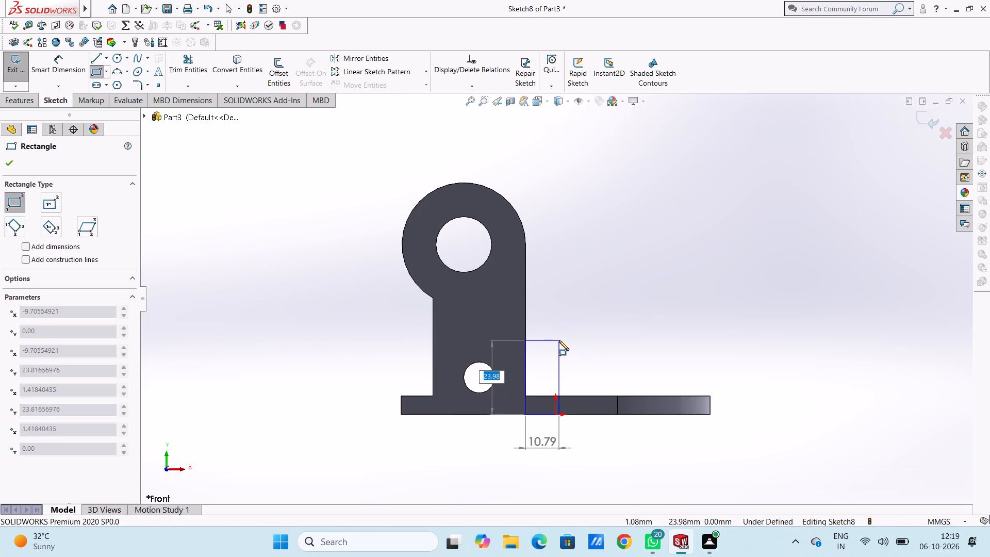
text(25)
key(Return)
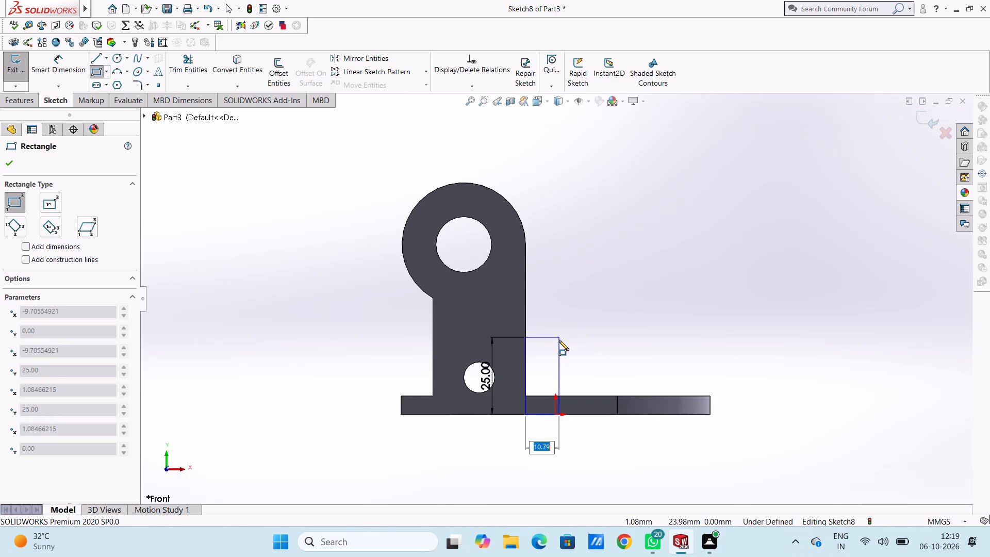
text(12)
key(Return)
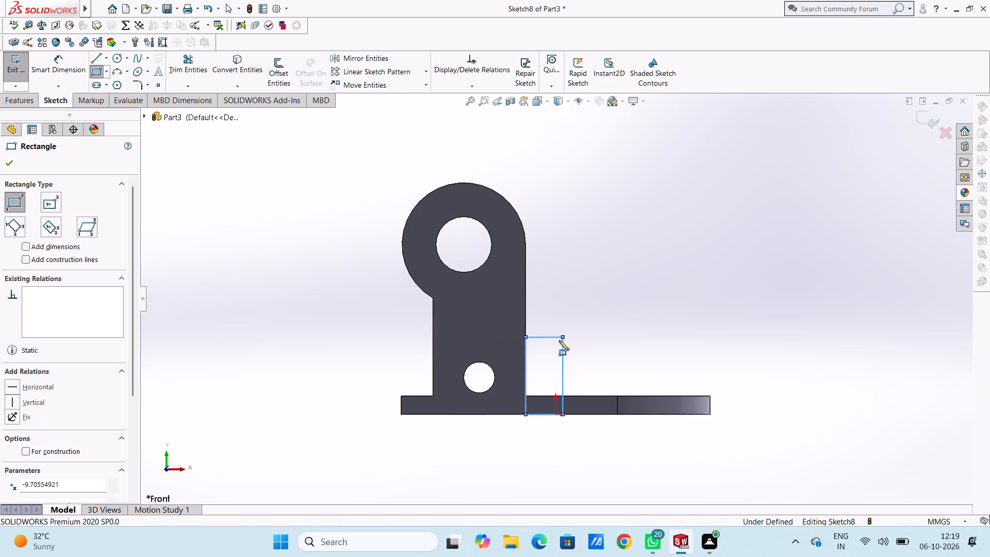
click(11, 161)
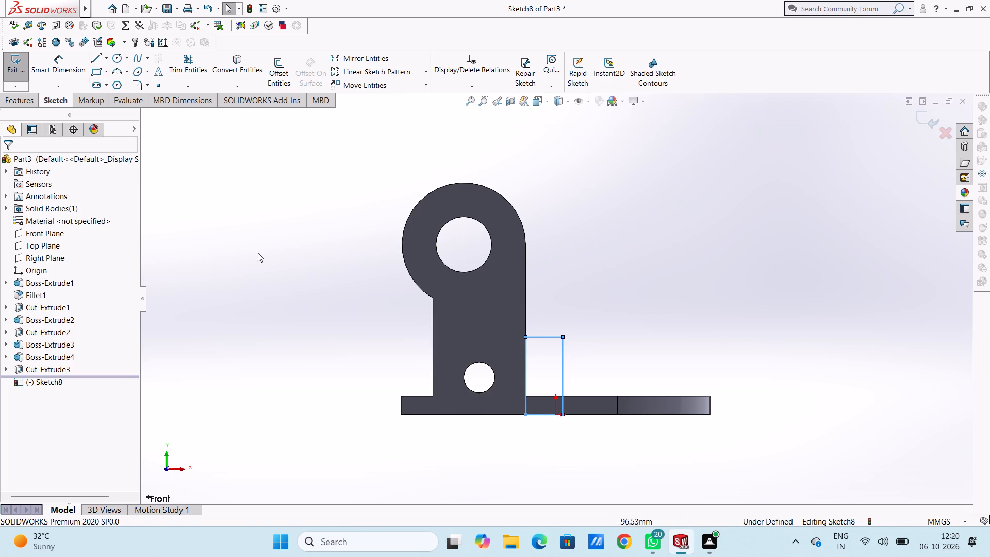
click(258, 253)
Dimension the rectangle's height at 25 mm and its width at 12 mm.
click(79, 69)
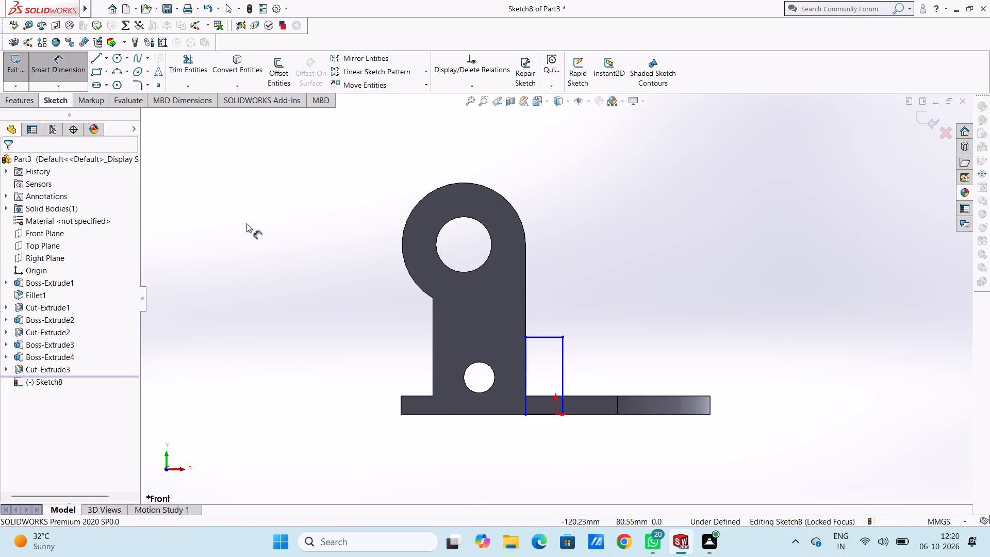
scroll(336, 310, up, 2)
scroll(580, 348, down, 1)
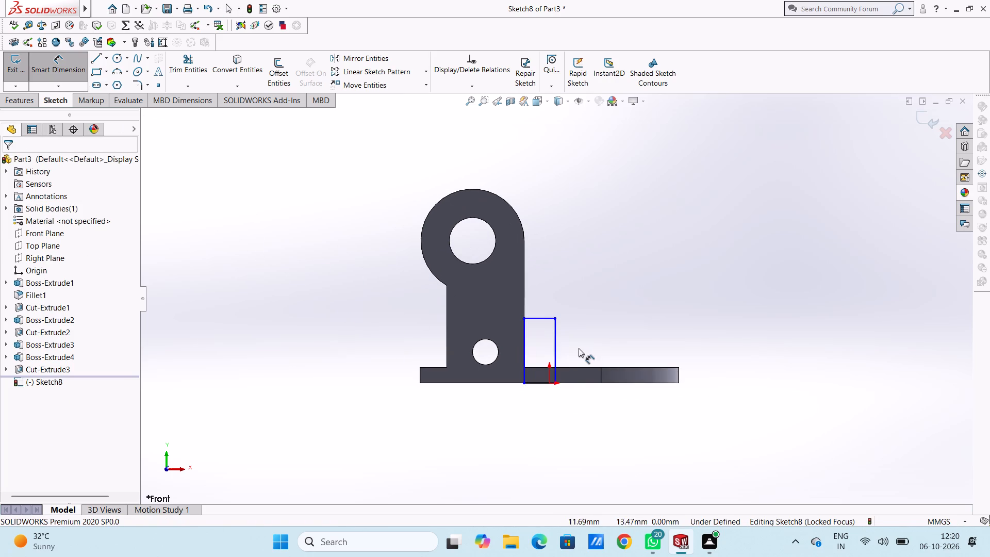
click(526, 343)
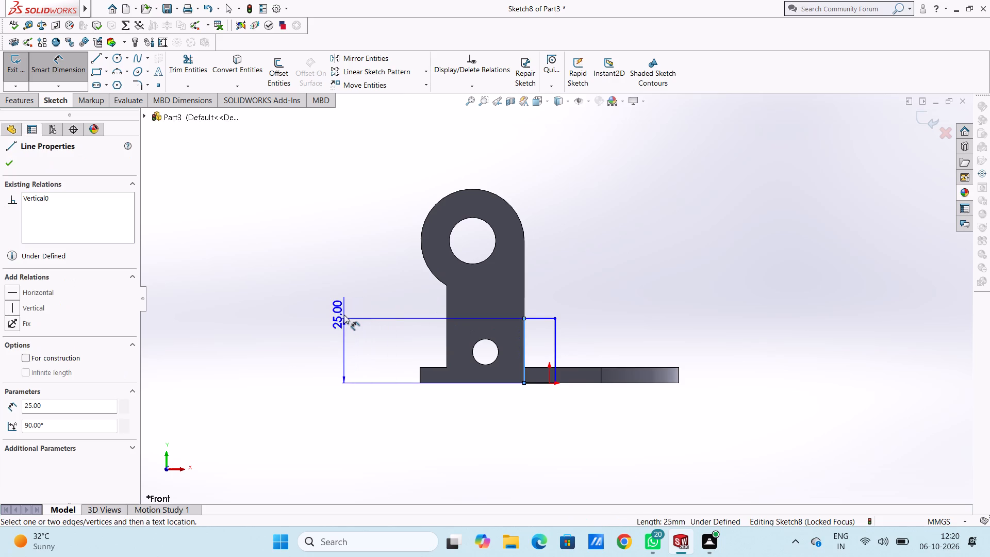
click(344, 315)
click(295, 293)
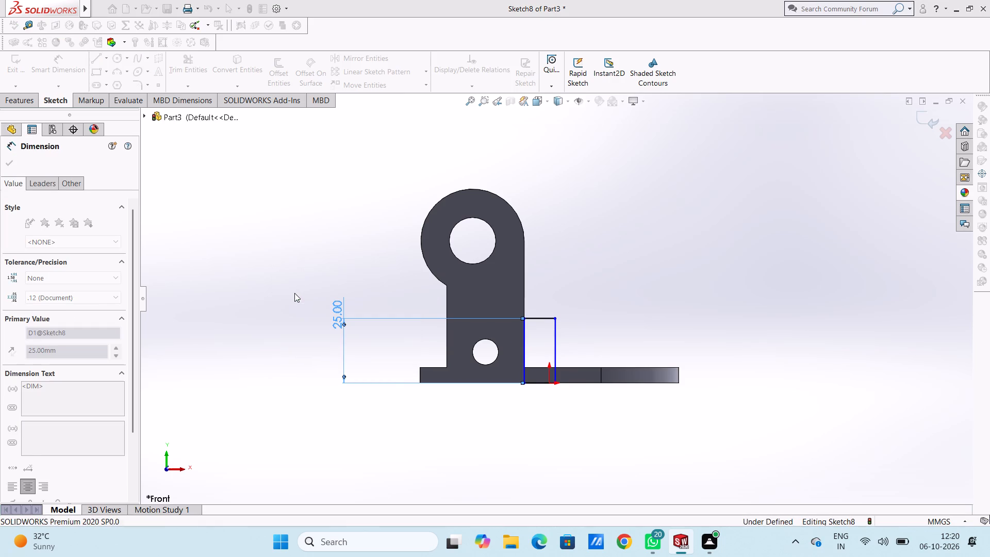
click(286, 292)
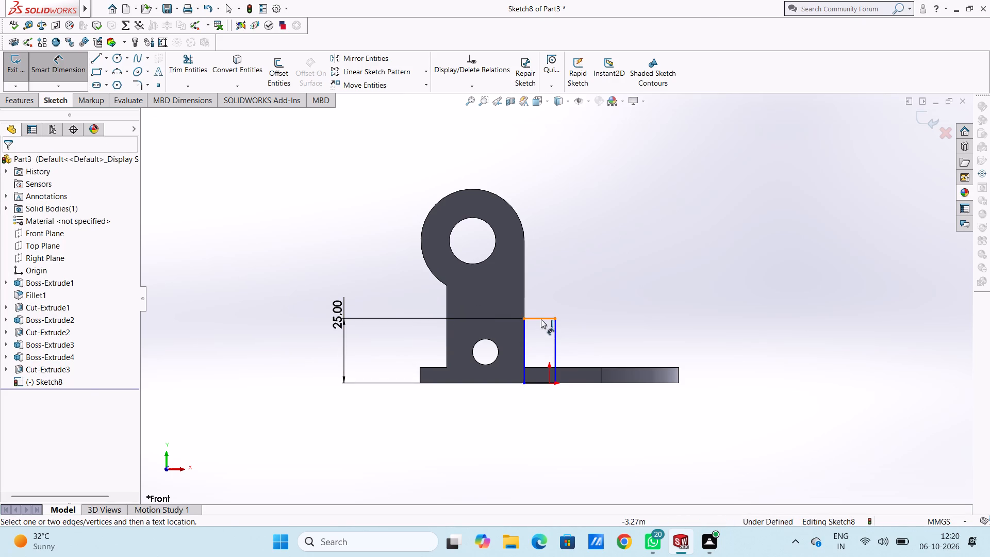
click(541, 319)
click(543, 286)
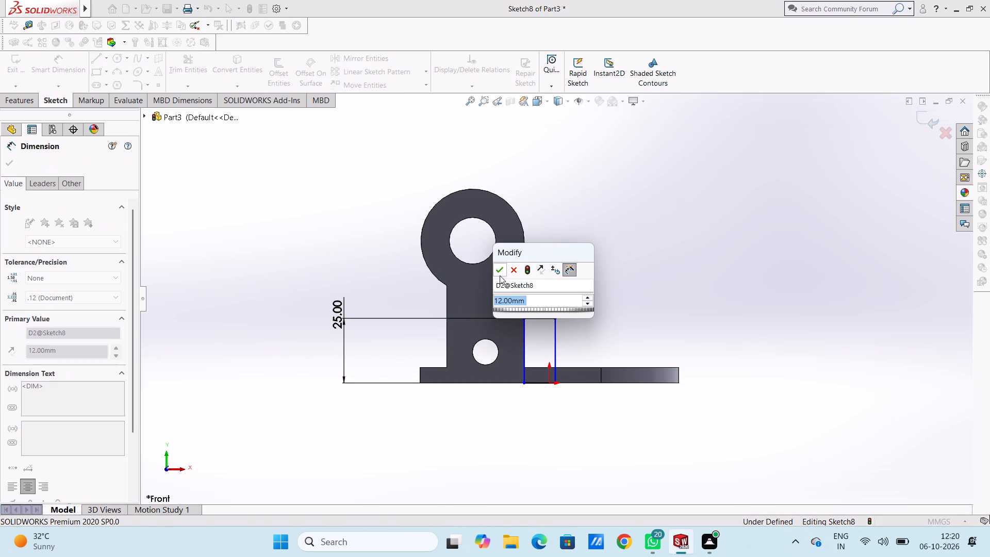
click(500, 269)
click(651, 287)
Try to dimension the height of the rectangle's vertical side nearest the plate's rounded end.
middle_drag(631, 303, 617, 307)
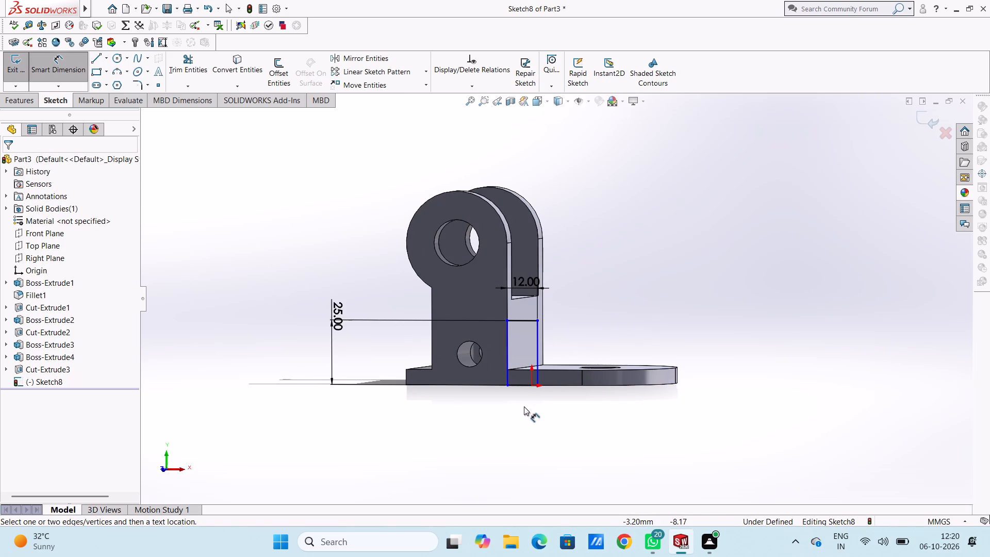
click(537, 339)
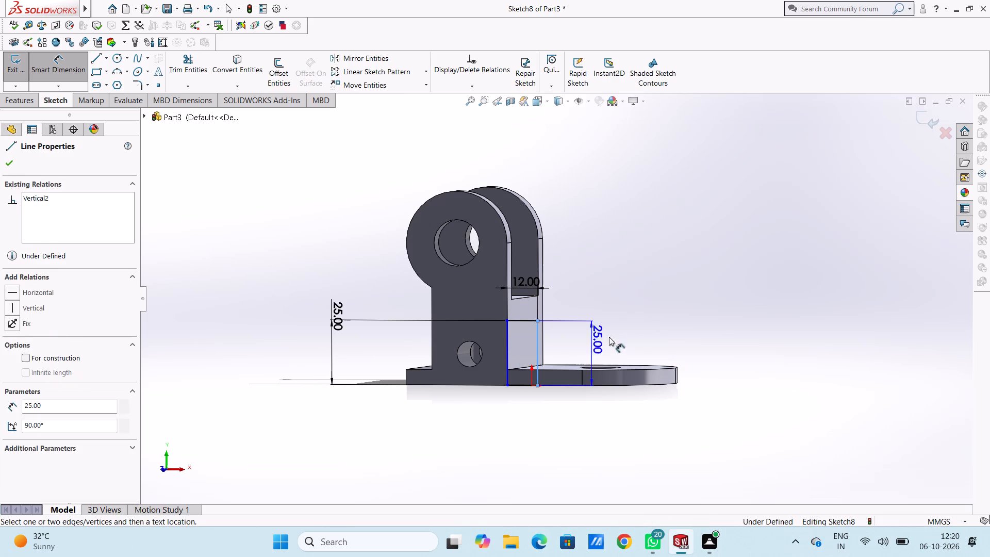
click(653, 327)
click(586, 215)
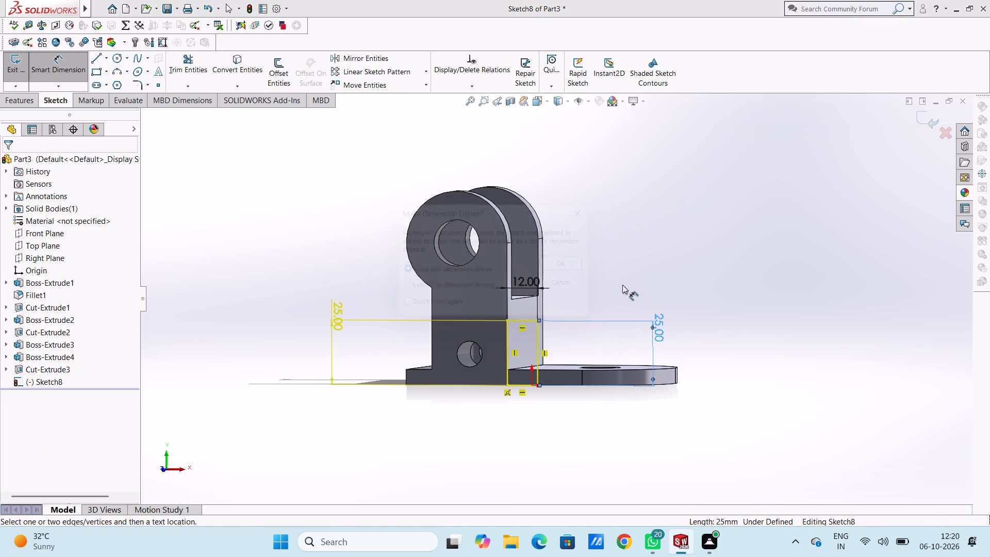
Dimension the distance between the rectangle's outer vertical side and the edge where the plate's rounding begins.
scroll(529, 419, down, 2)
middle_drag(544, 397, 560, 395)
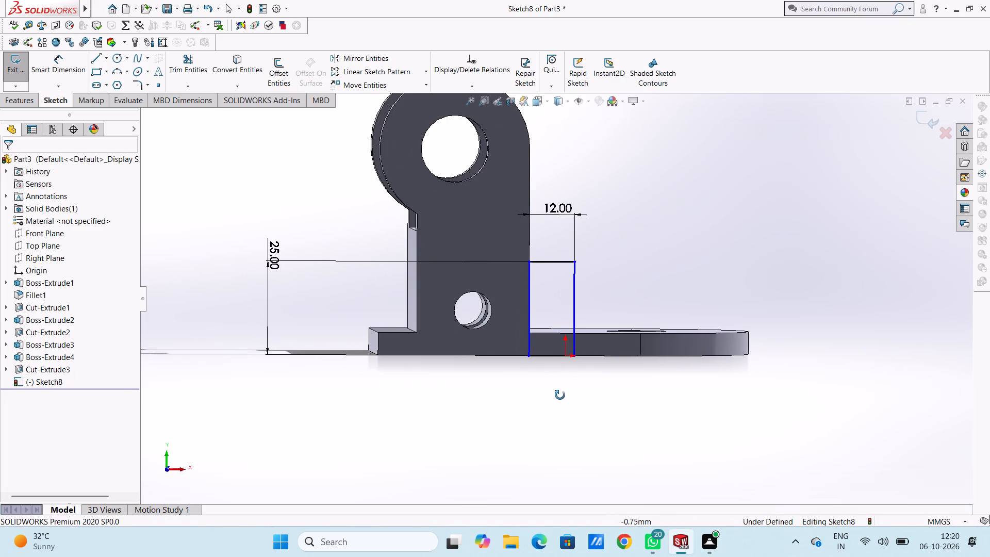
middle_drag(560, 395, 556, 395)
click(629, 338)
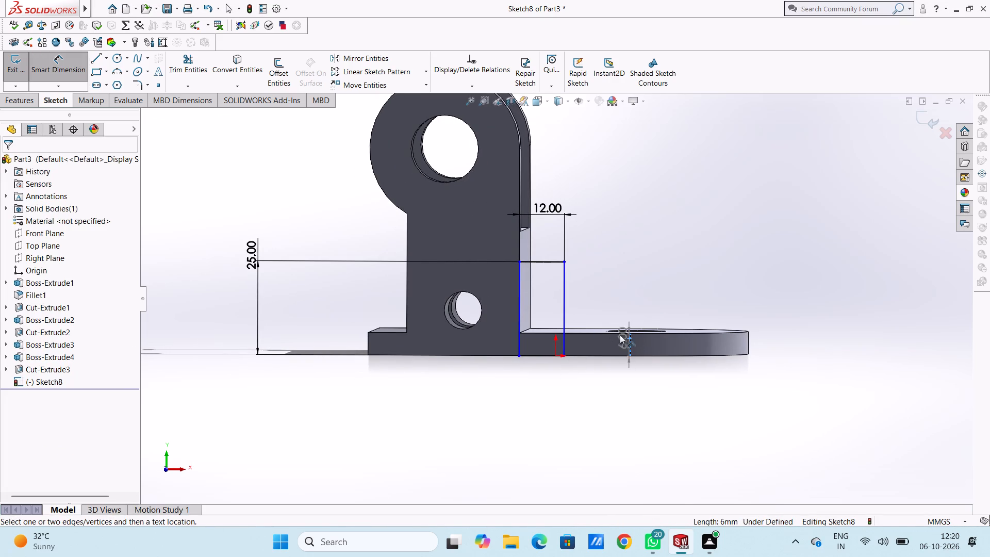
click(562, 299)
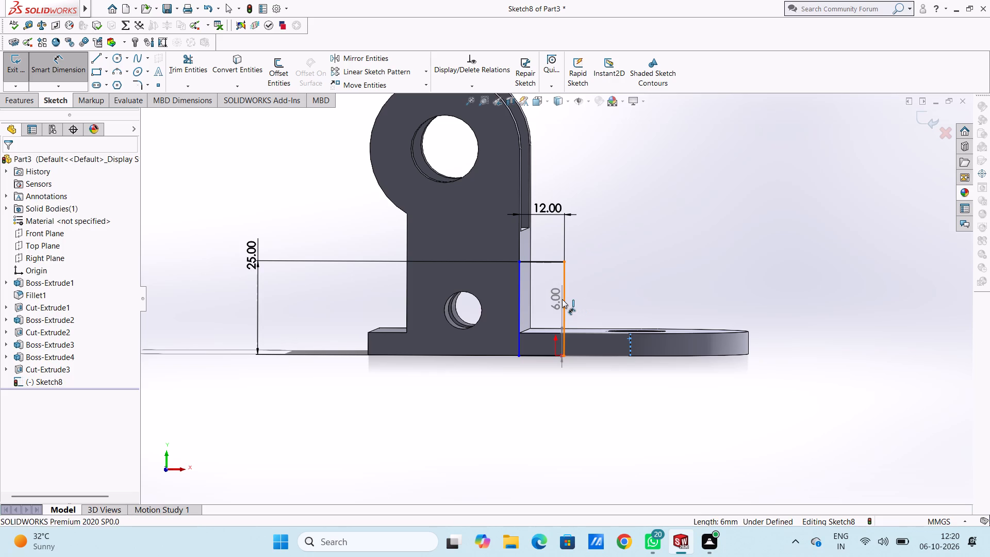
click(568, 428)
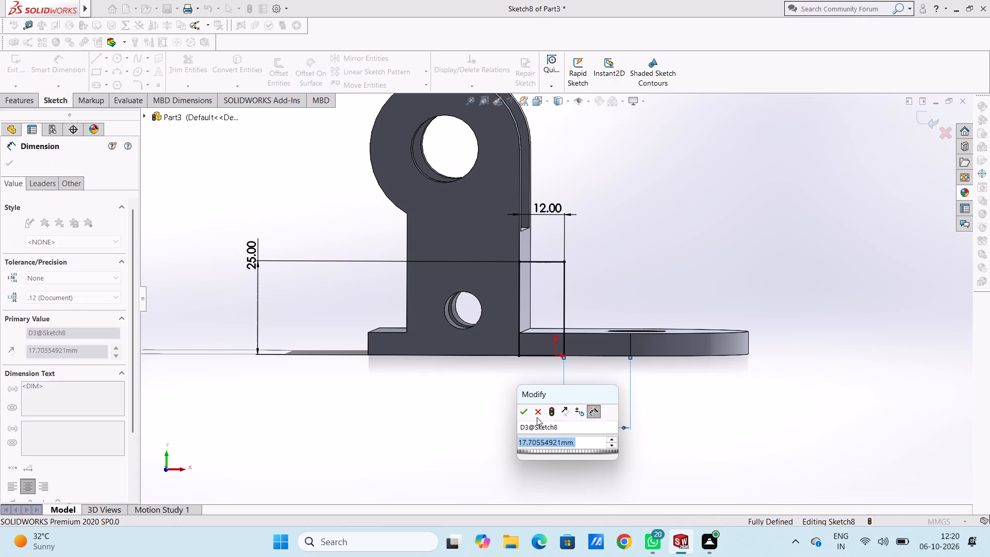
click(526, 412)
click(522, 399)
Boss-extrude the rectangle 60 mm blind in the reversed direction, across the plate's full width along the block, merging the result.
middle_drag(615, 374, 569, 440)
scroll(569, 440, up, 2)
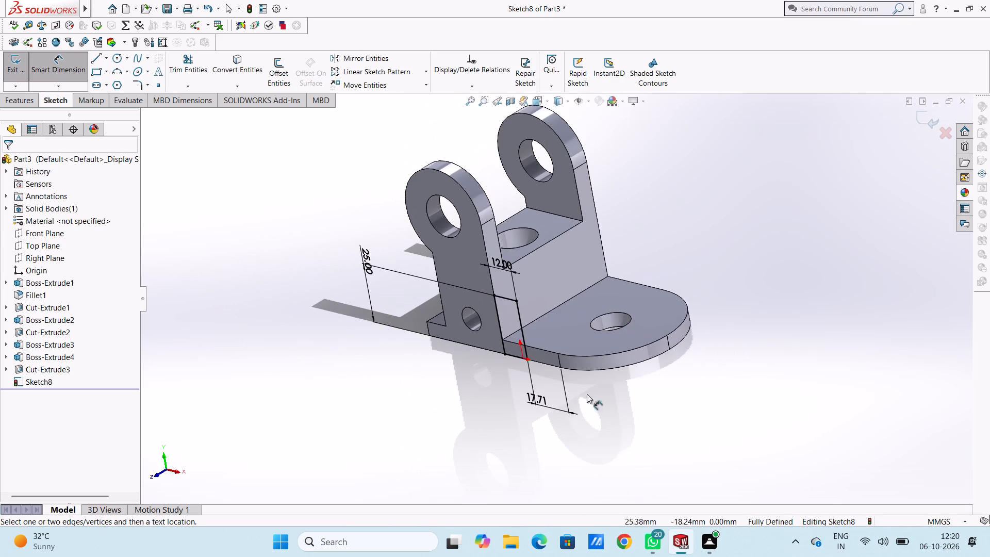
scroll(650, 263, down, 1)
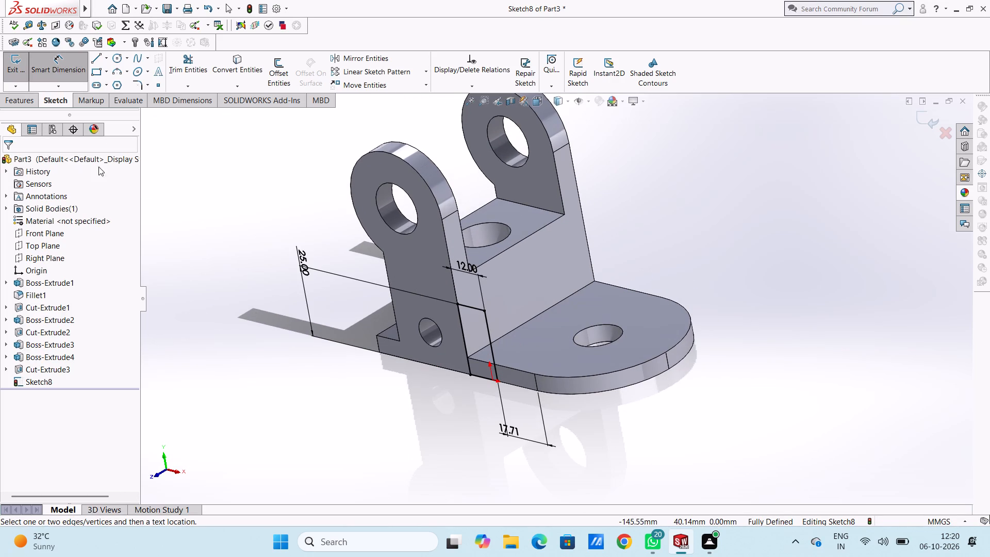
click(29, 103)
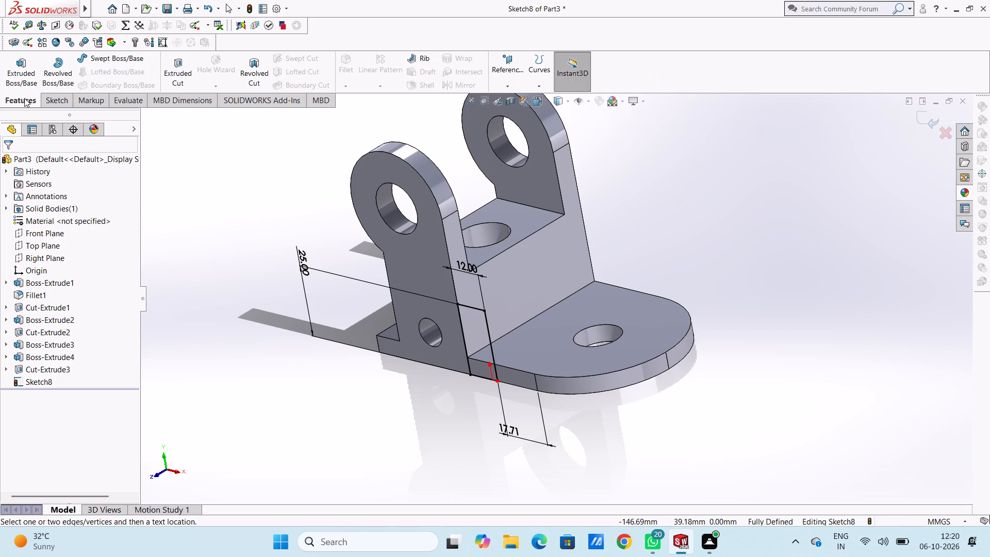
click(23, 74)
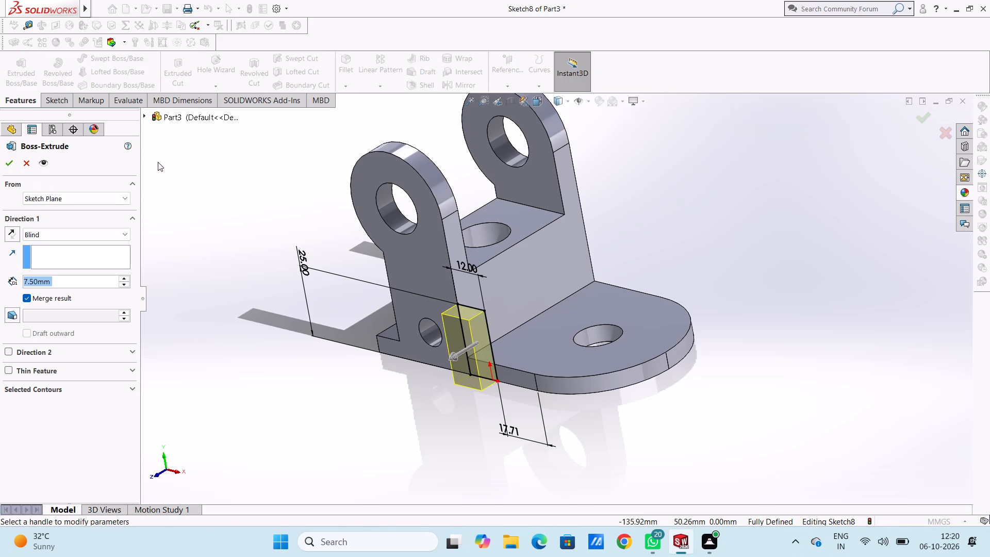
click(16, 233)
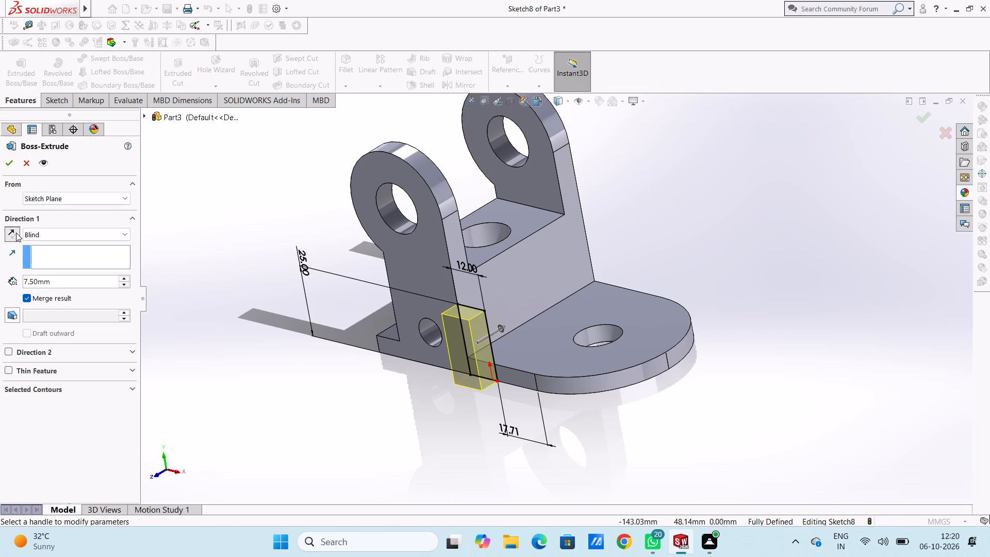
double_click(87, 282)
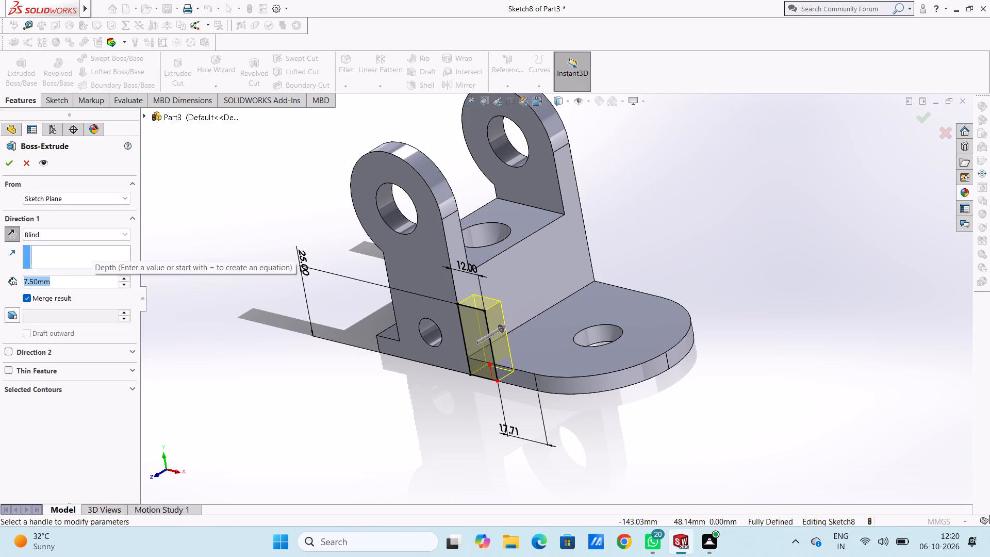
text(60)
key(Return)
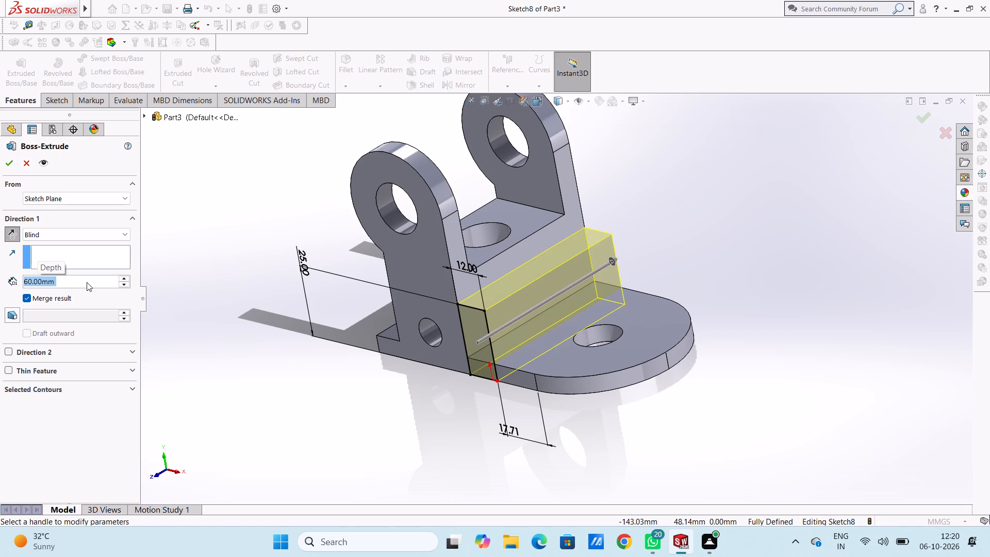
click(11, 161)
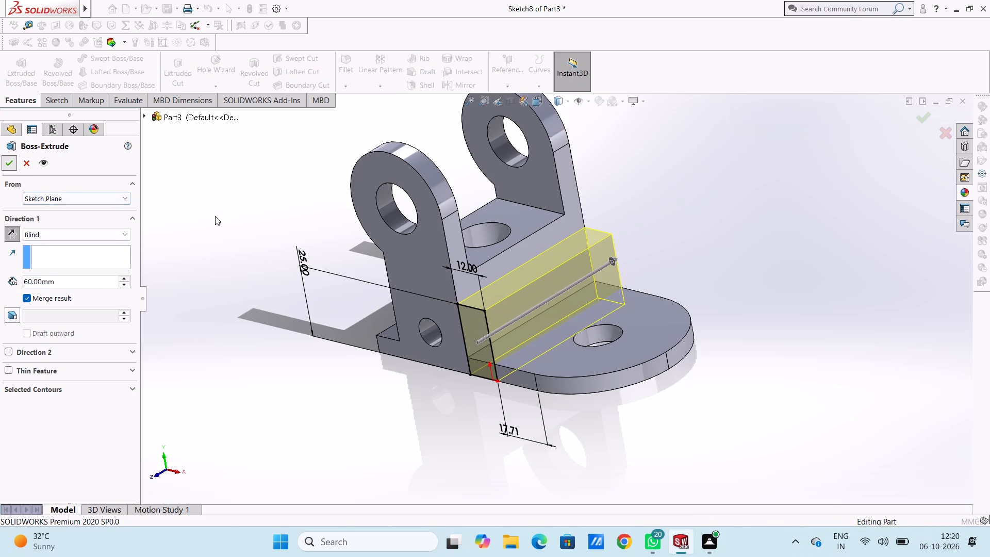
click(215, 216)
Examine the new step beside the block, along with the lugs and base plate, from several angles.
middle_drag(277, 244, 303, 254)
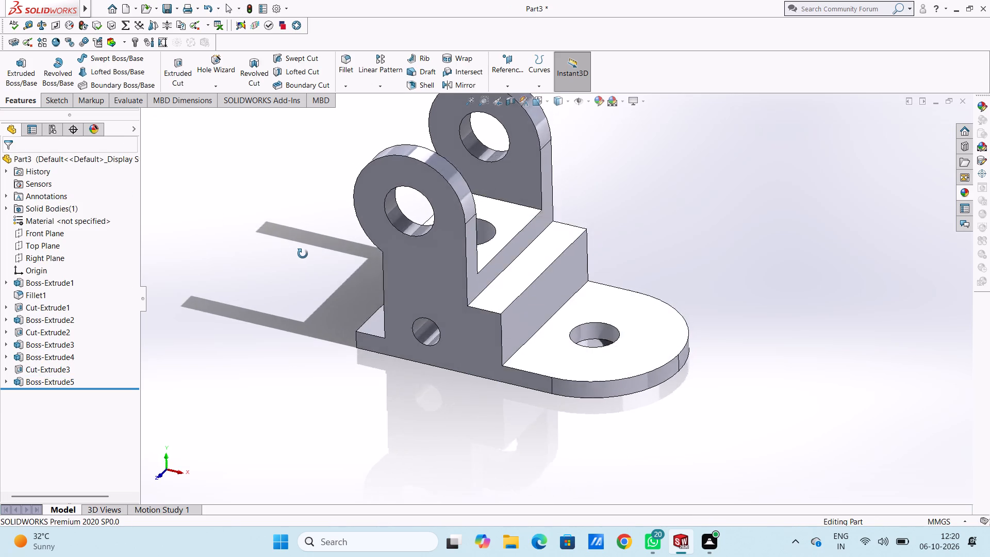
middle_drag(303, 254, 314, 328)
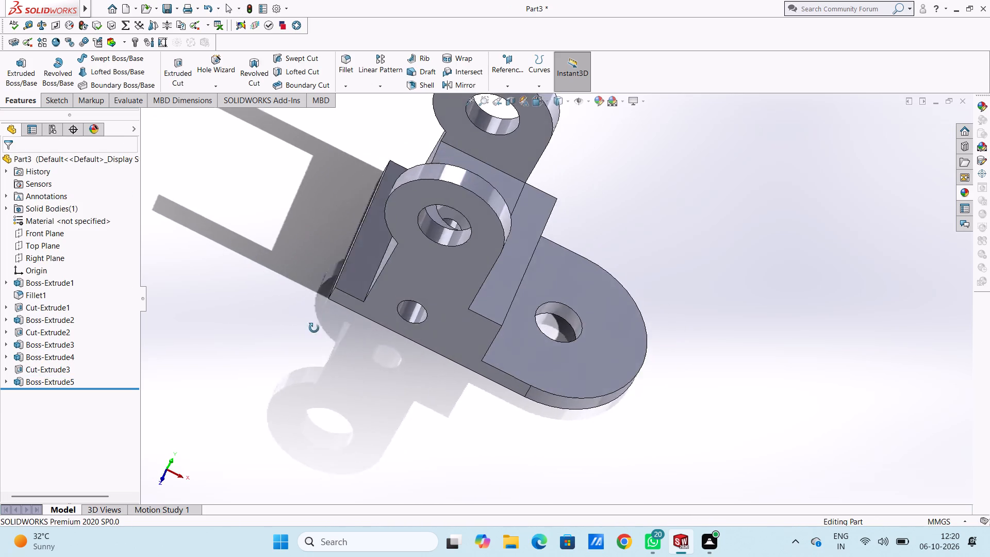
middle_drag(314, 328, 305, 272)
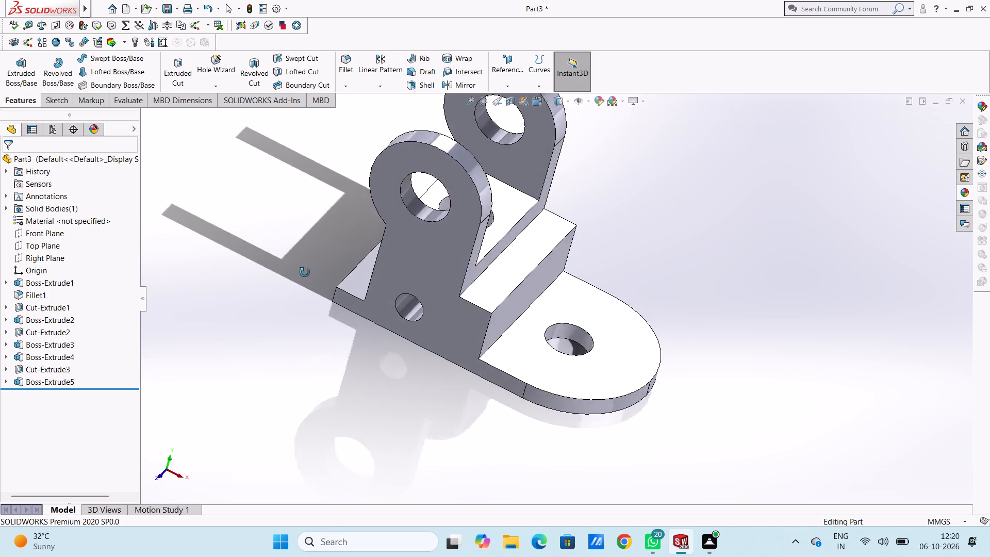
middle_drag(305, 272, 286, 260)
scroll(284, 259, up, 3)
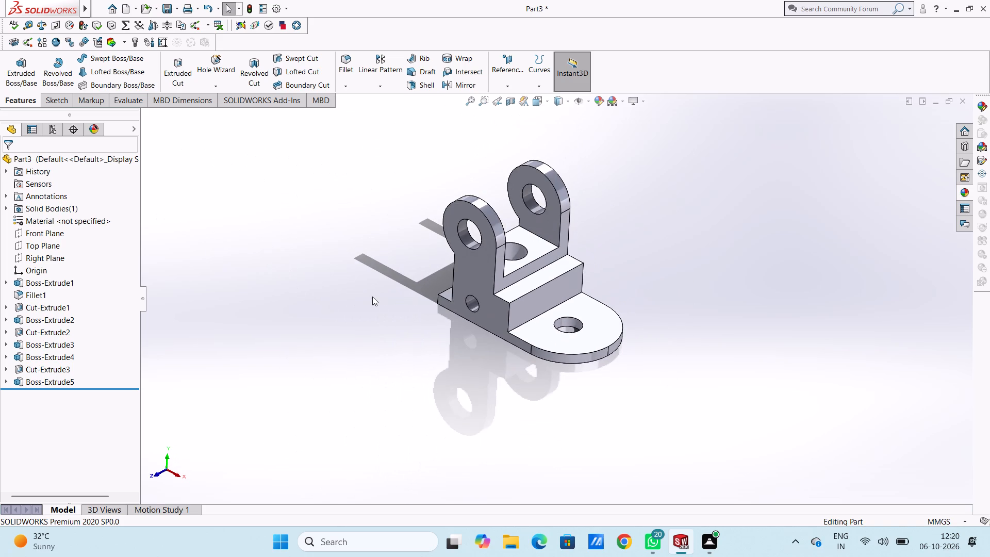
middle_drag(372, 297, 382, 233)
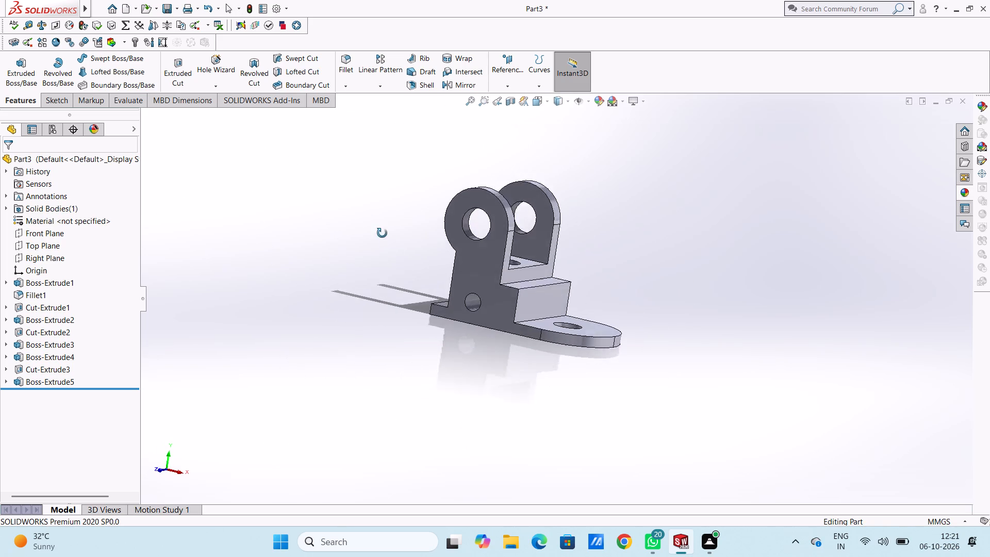
middle_drag(382, 233, 367, 235)
scroll(367, 235, up, 1)
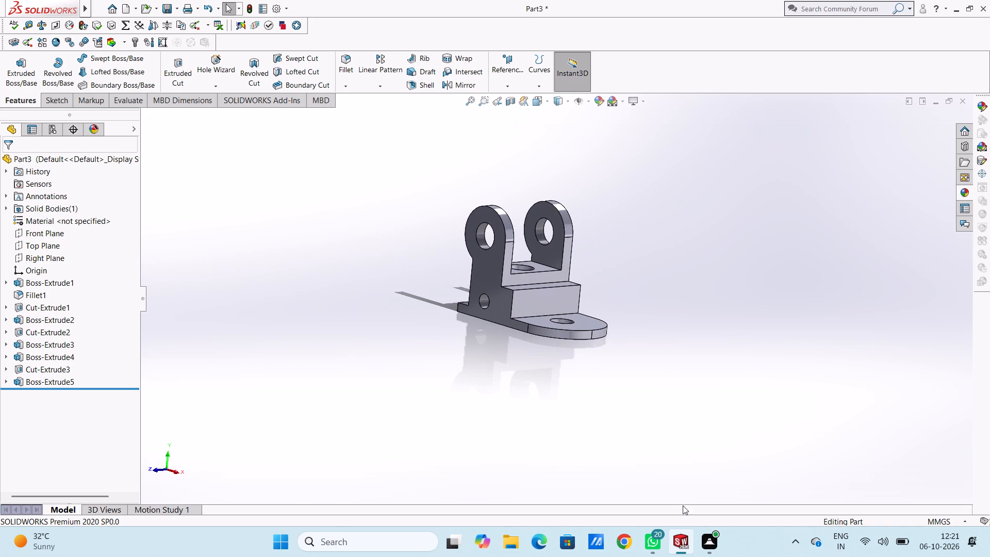
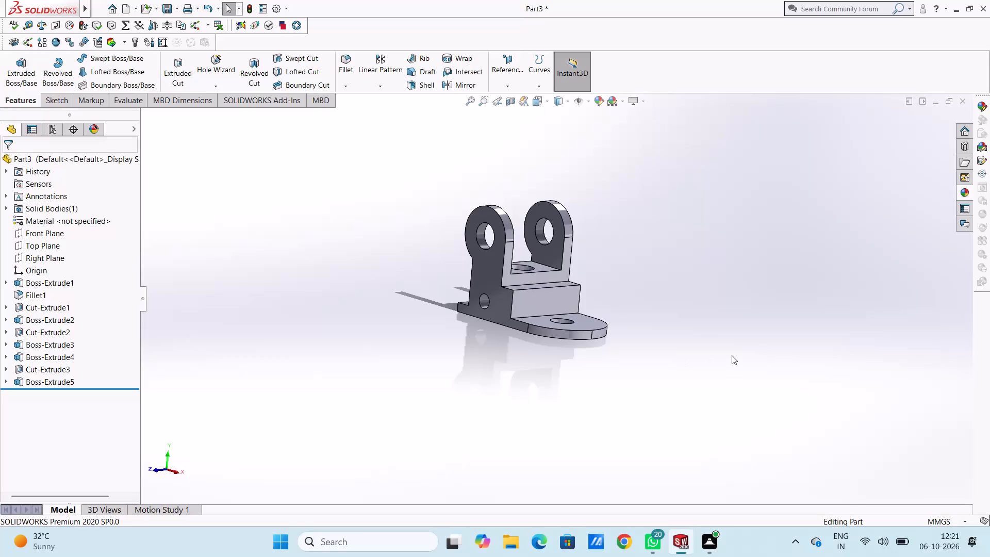
Examine the stepped block, lugs and base plate from several angles.
middle_drag(752, 374, 776, 398)
middle_drag(682, 307, 654, 315)
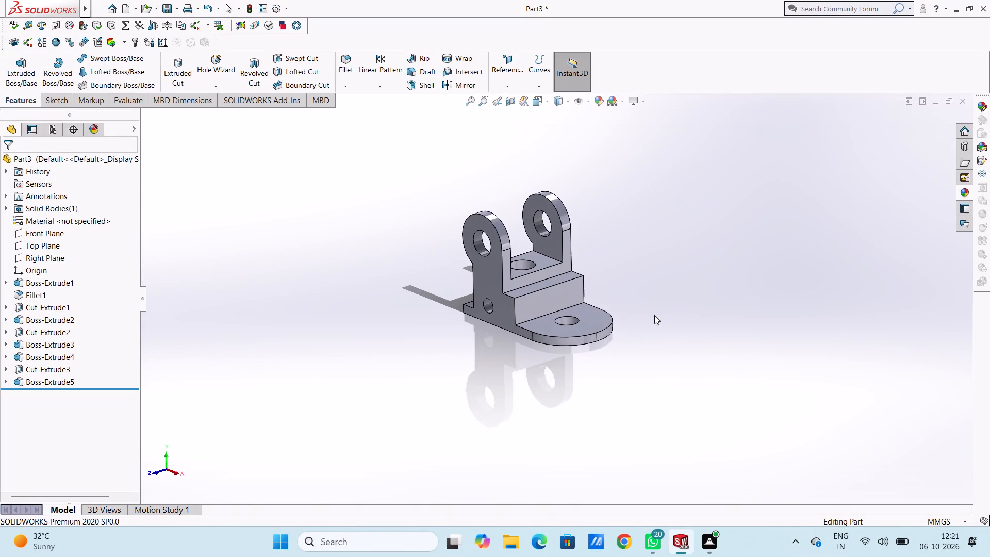
middle_drag(704, 357, 726, 413)
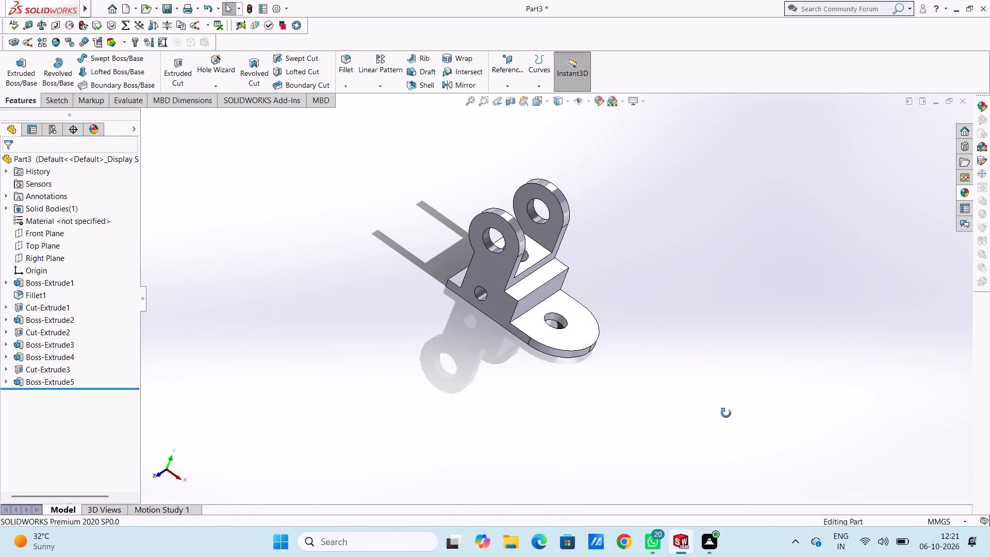
middle_drag(726, 413, 699, 354)
middle_drag(695, 355, 722, 366)
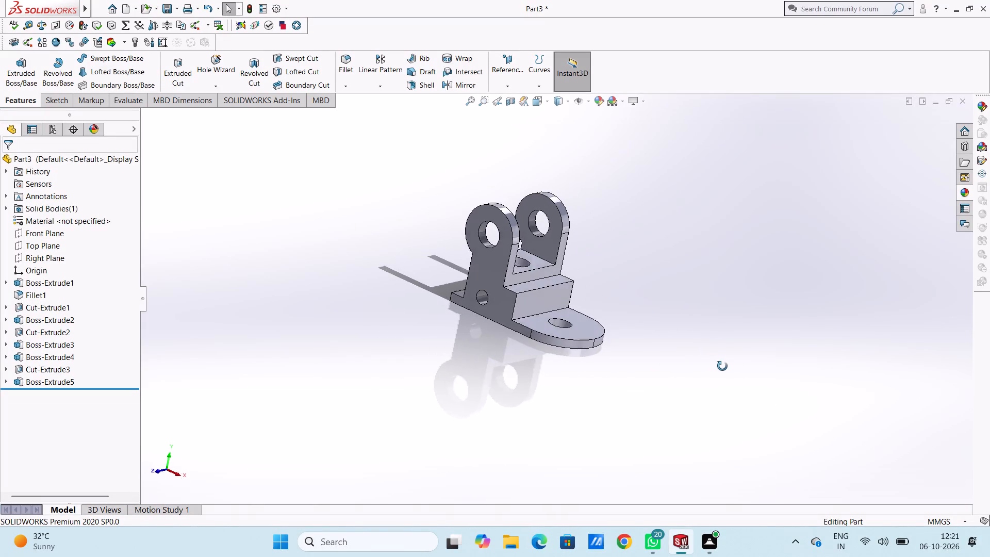
middle_drag(722, 366, 724, 368)
middle_drag(655, 348, 708, 380)
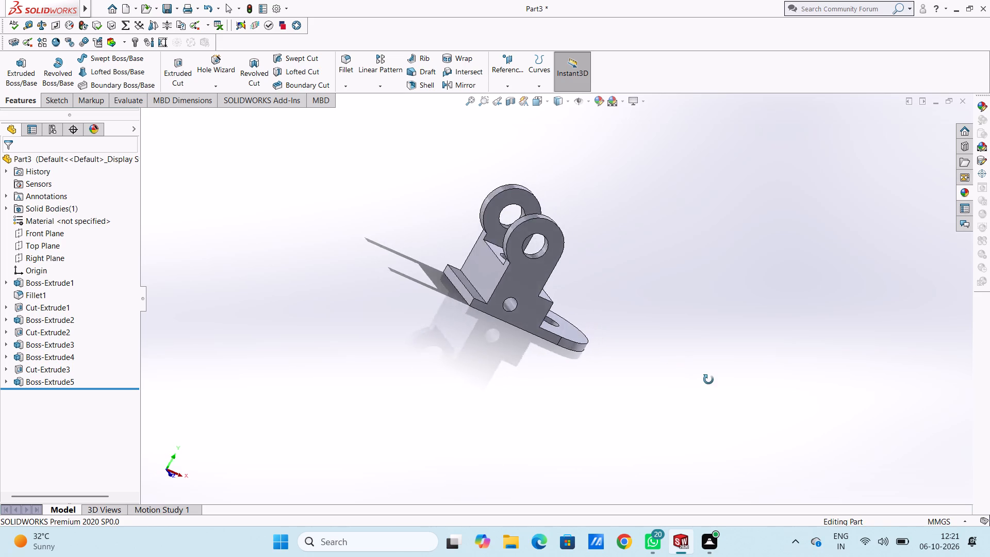
middle_drag(708, 380, 641, 356)
middle_drag(641, 356, 645, 358)
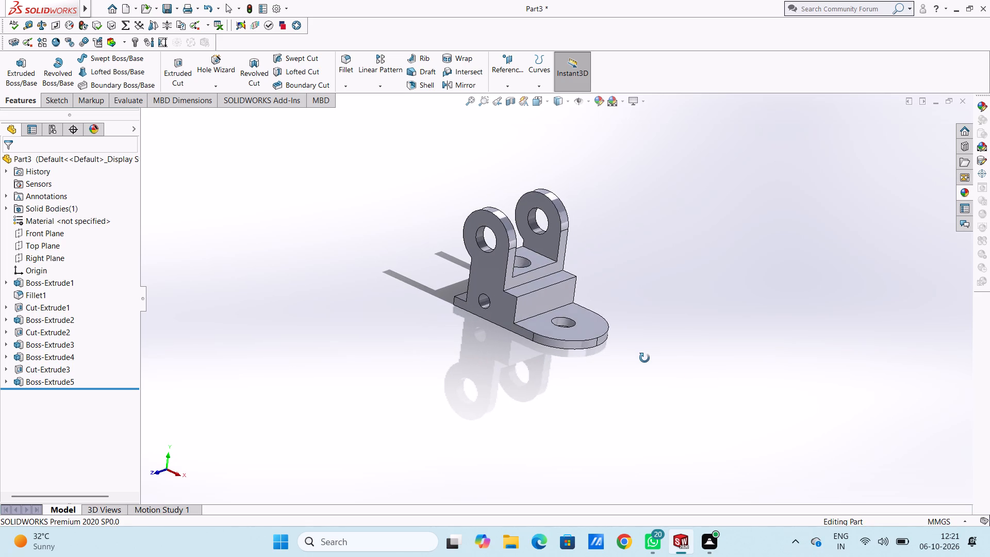
middle_drag(645, 358, 658, 347)
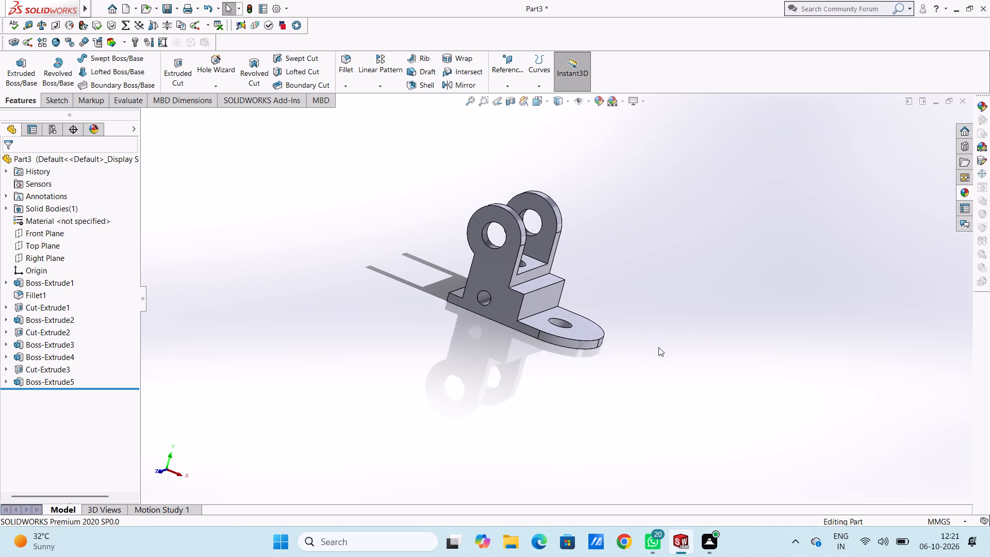
On the step's outer vertical face, sketch a 19 mm radius circle centred on the top edge's midpoint, reaching down to the plate's top.
key(ctrl+3)
key(ctrl+4)
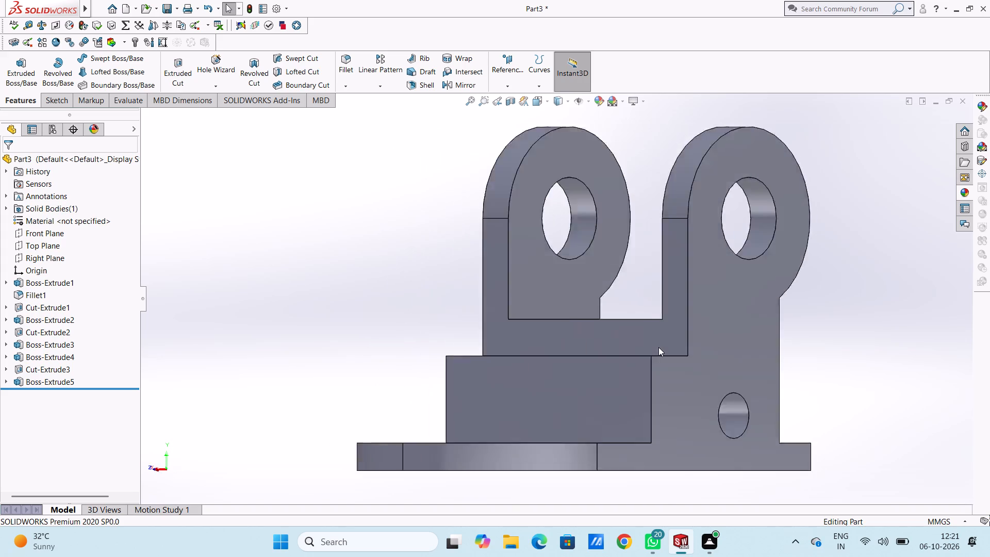
click(588, 402)
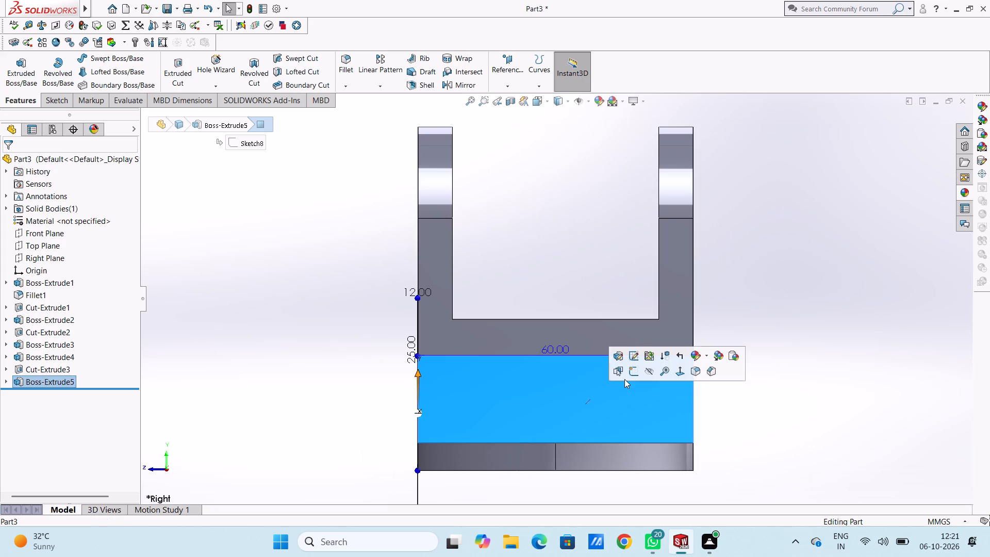
click(628, 377)
click(338, 356)
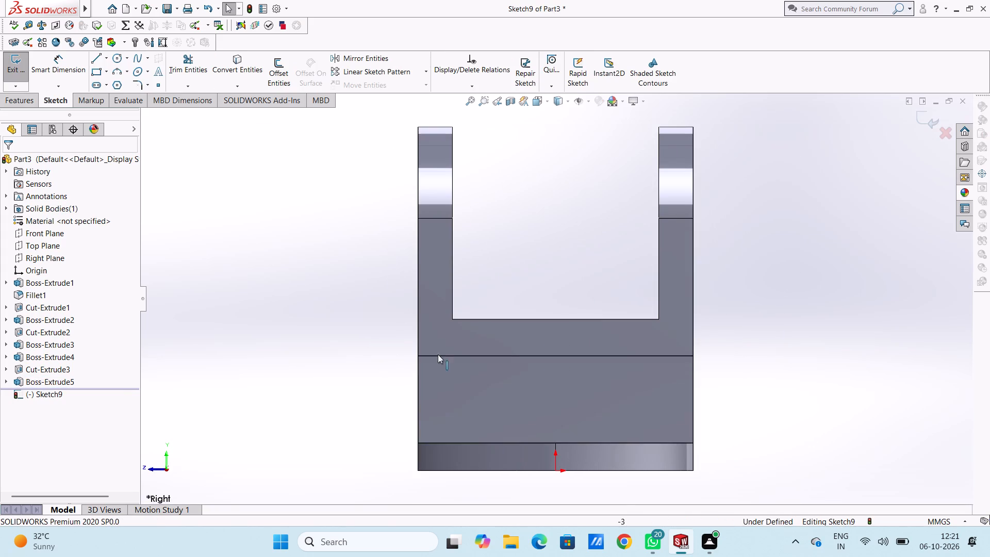
scroll(541, 371, up, 3)
scroll(622, 385, down, 1)
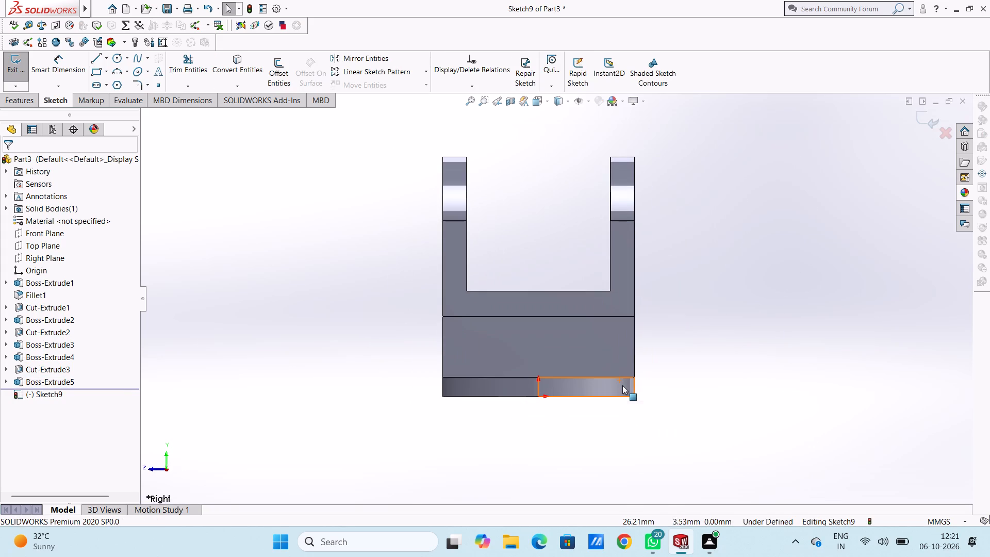
scroll(622, 385, up, 1)
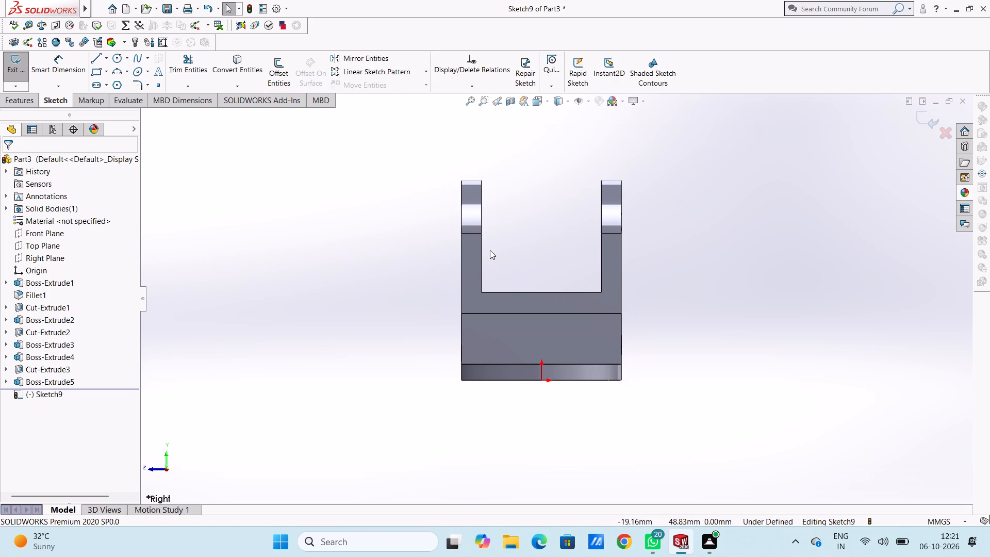
click(117, 64)
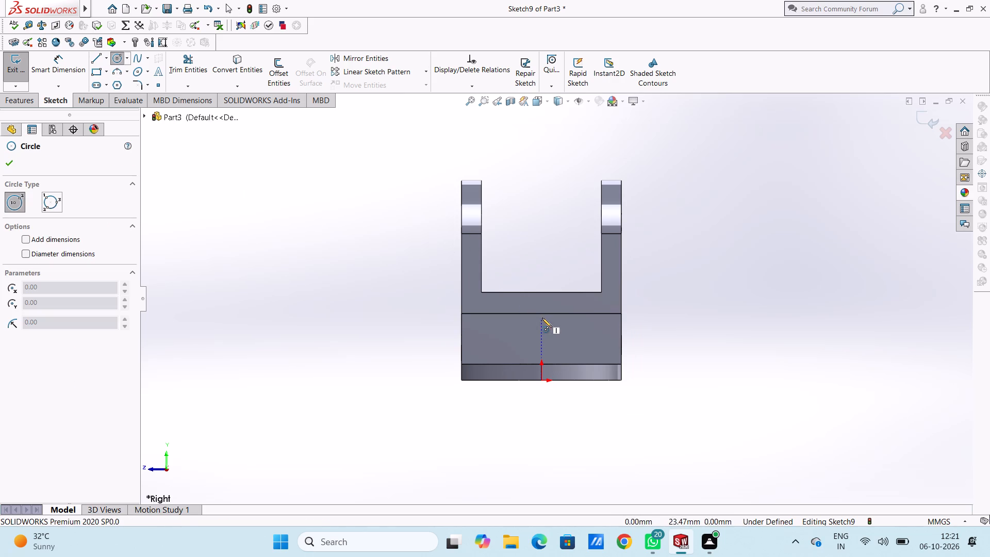
click(541, 314)
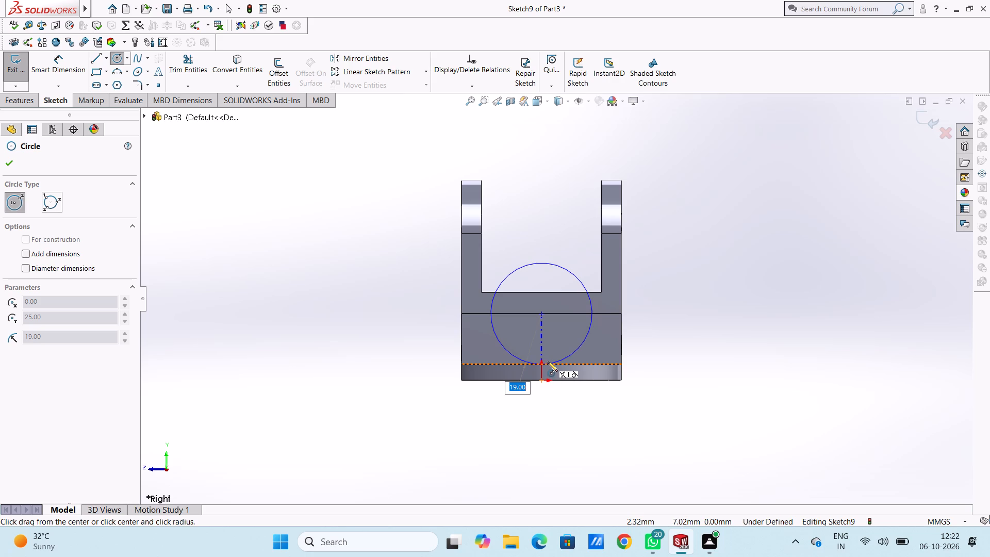
click(548, 362)
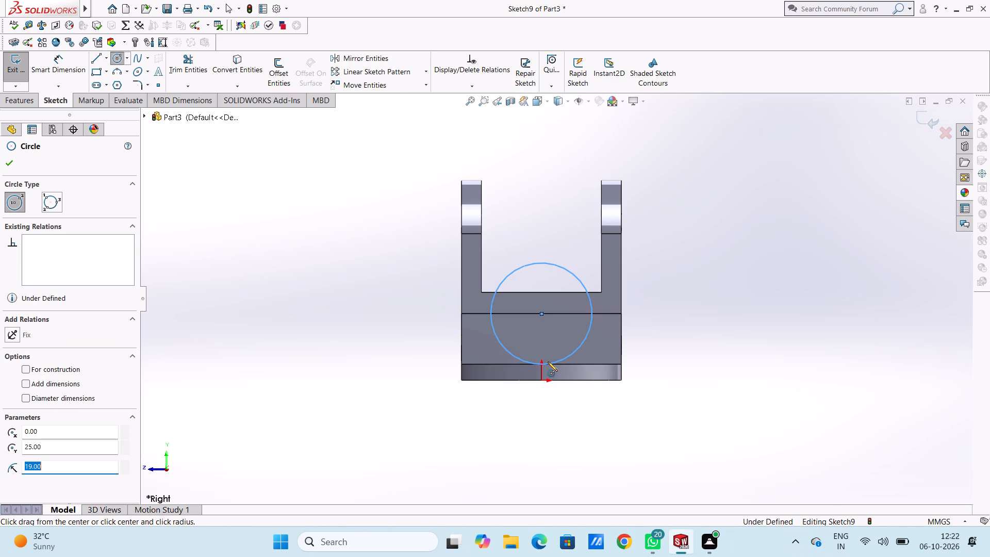
key(Escape)
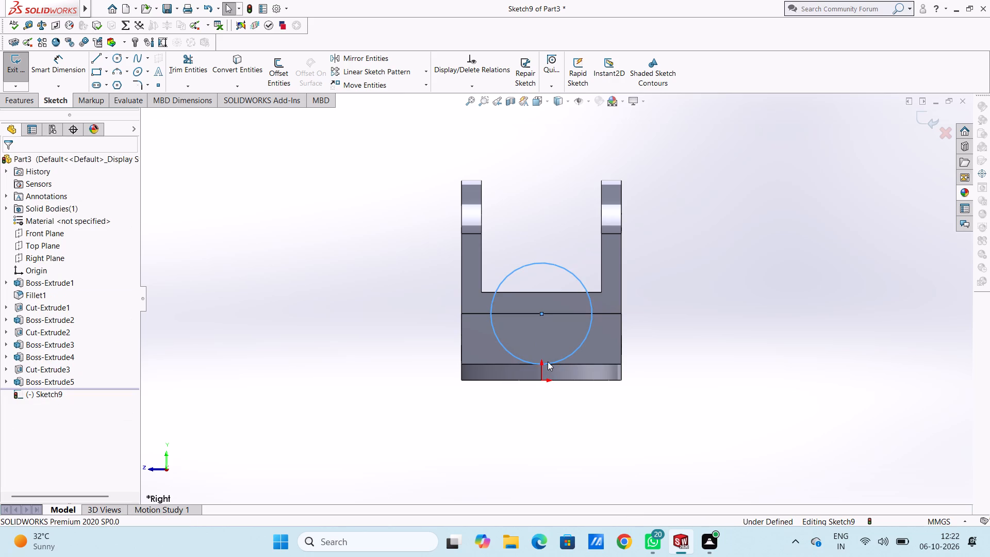
key(Escape)
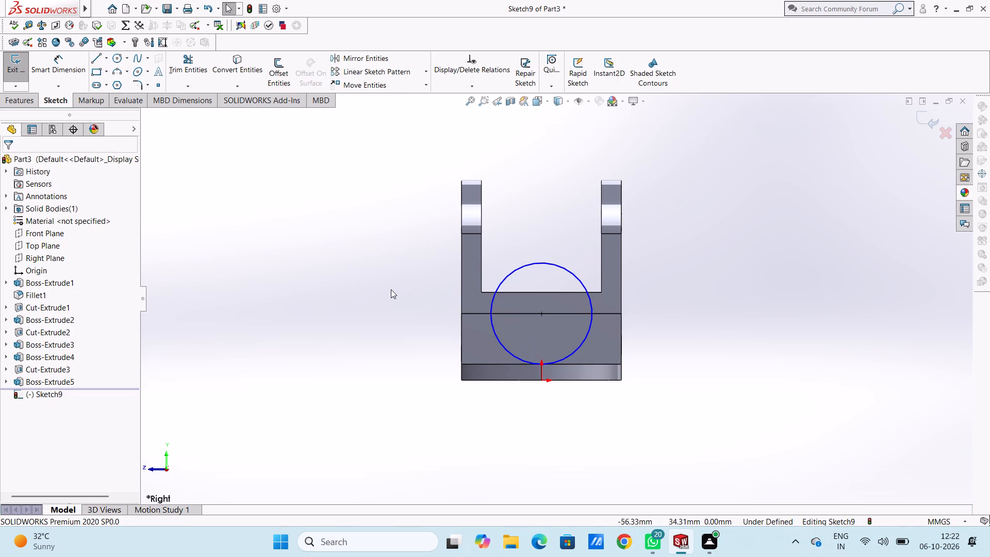
Dimension the circle's diameter.
scroll(423, 312, up, 2)
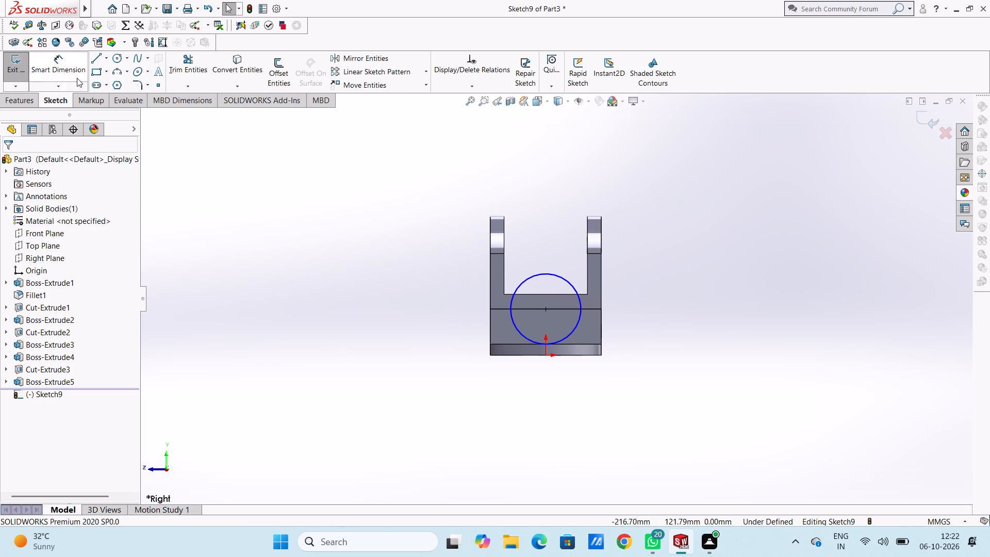
click(76, 77)
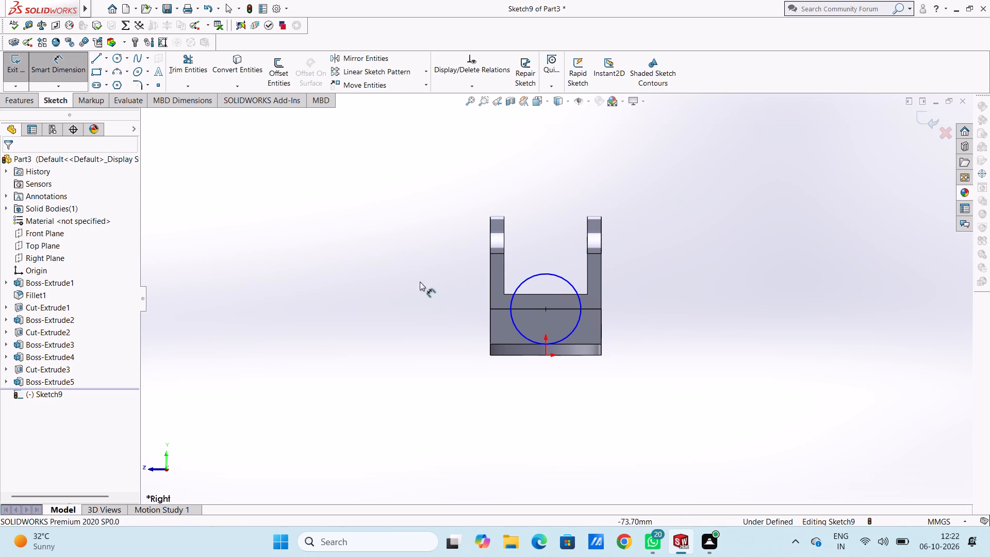
click(539, 275)
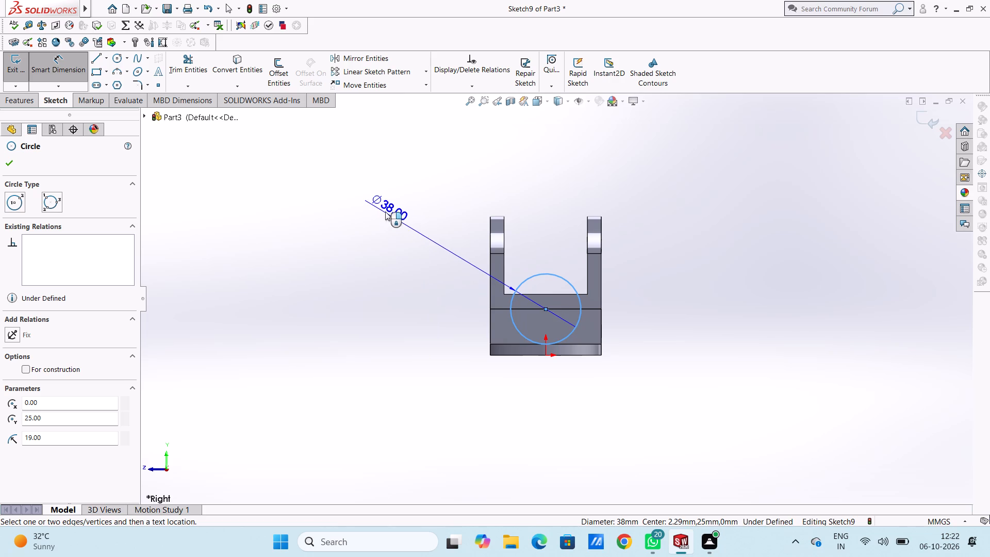
click(375, 192)
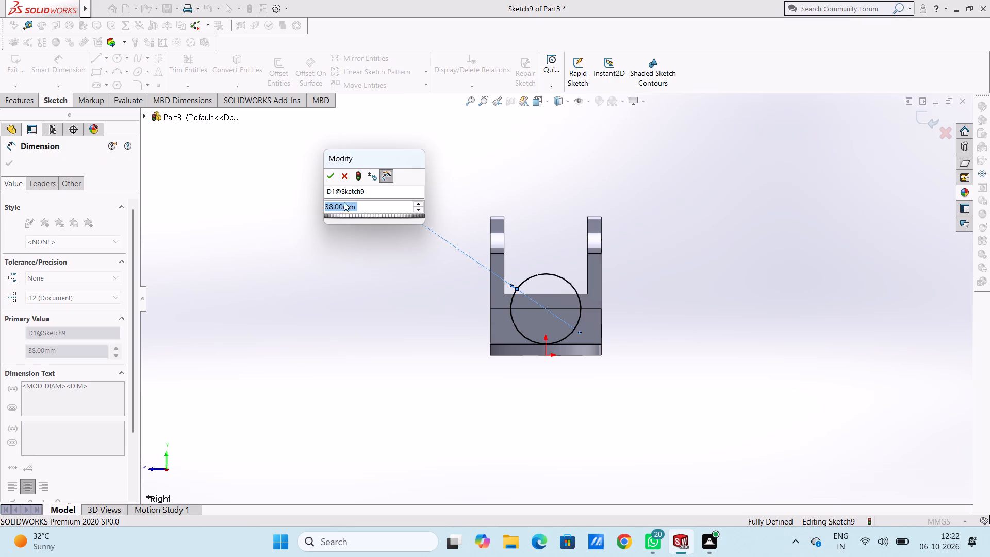
click(332, 173)
click(368, 243)
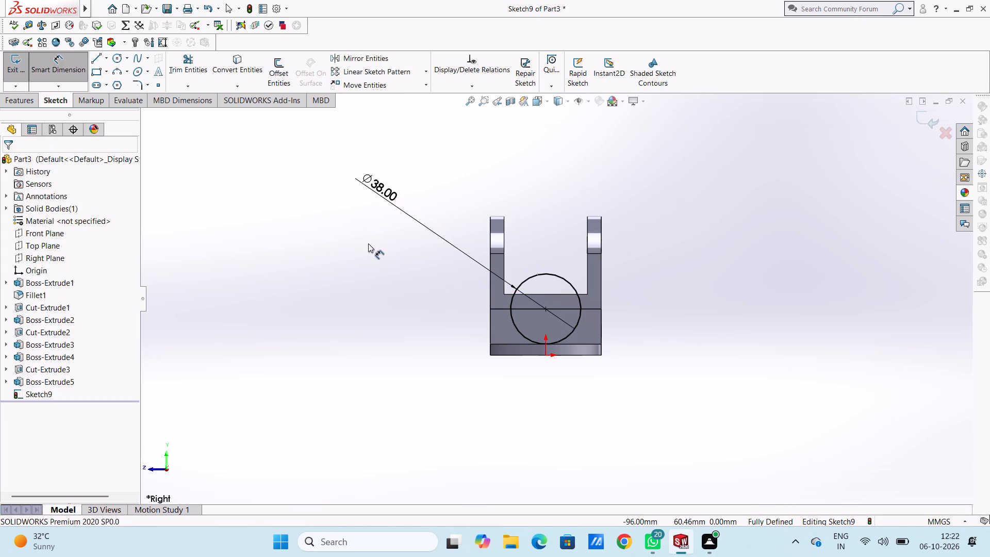
Cut-extrude the circle 12 mm blind through the step's thickness to form a semicircular recess.
middle_drag(344, 250, 400, 308)
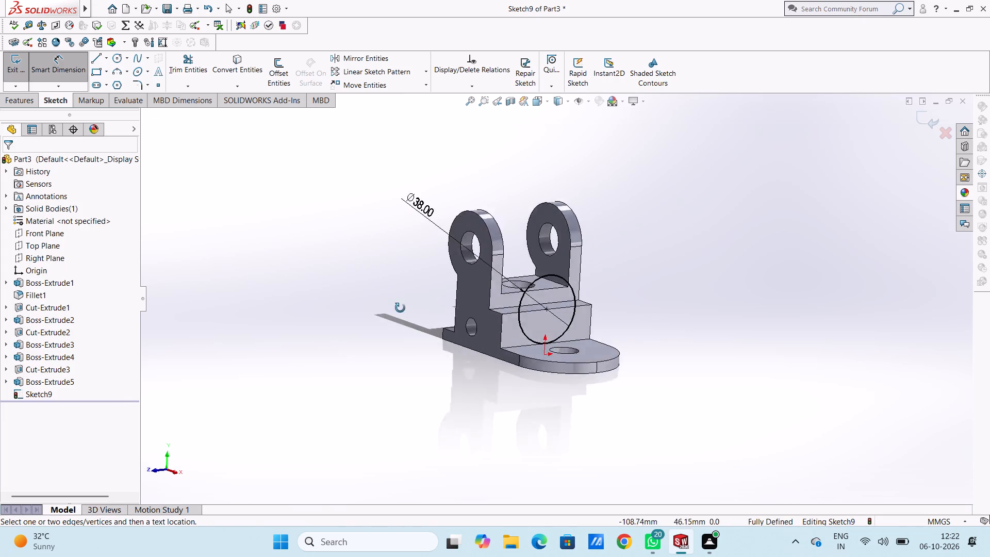
middle_drag(400, 308, 378, 345)
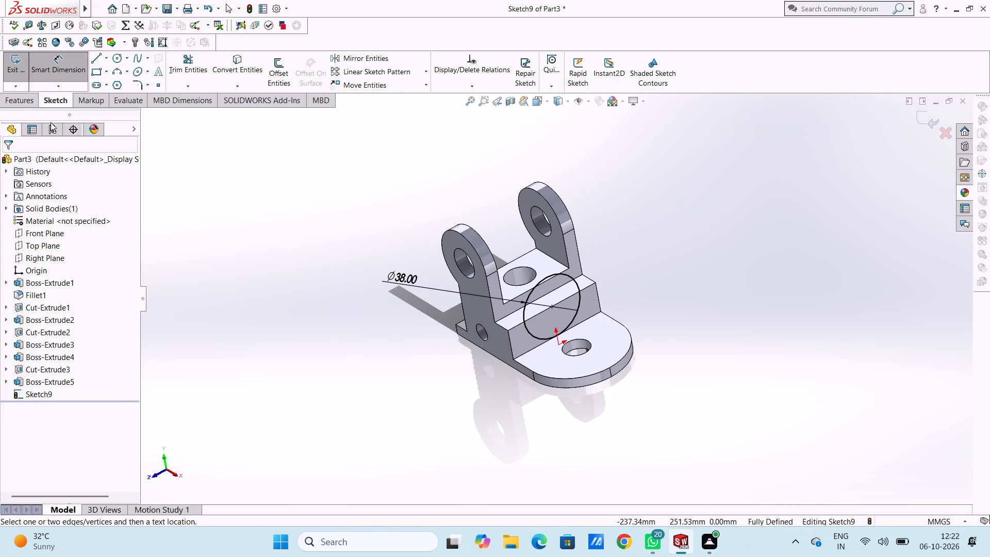
click(22, 101)
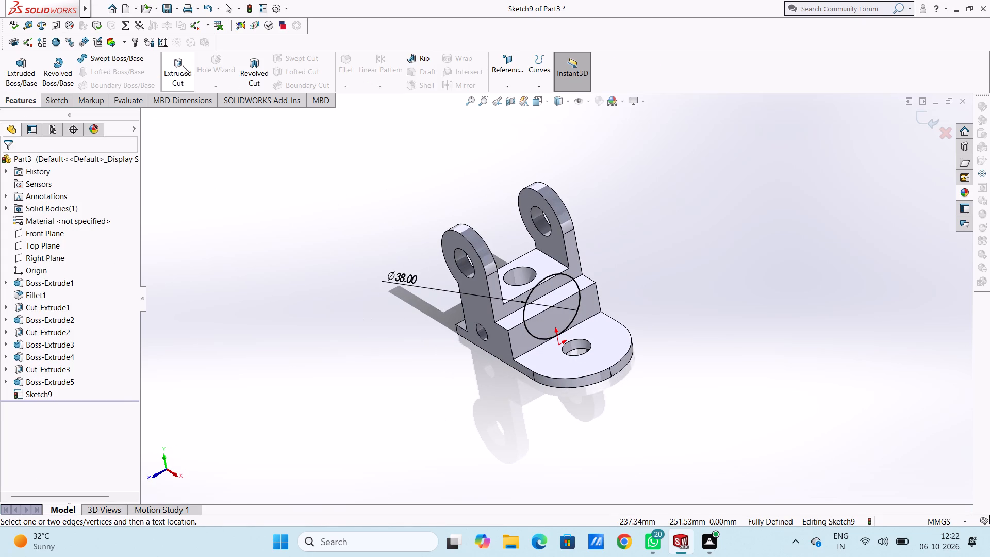
click(183, 65)
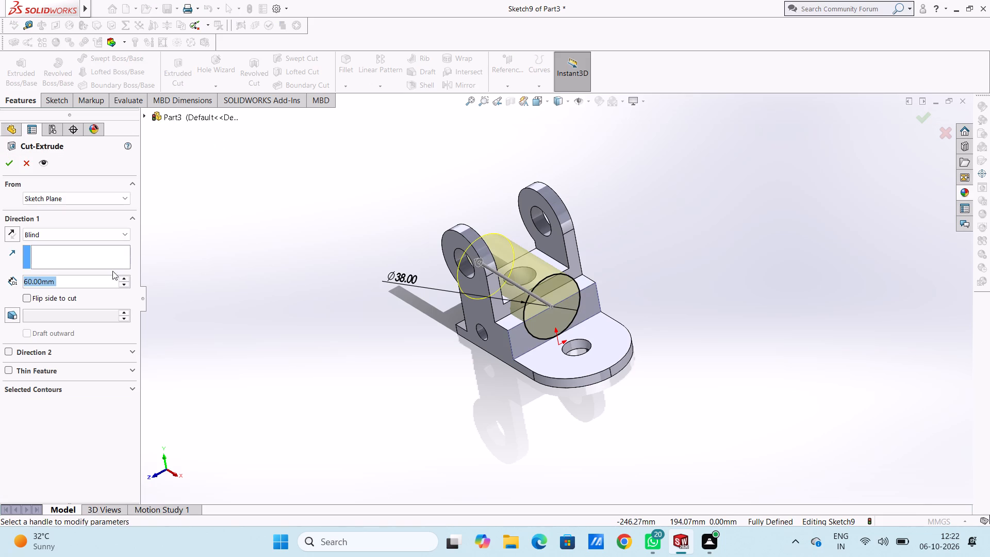
text(12)
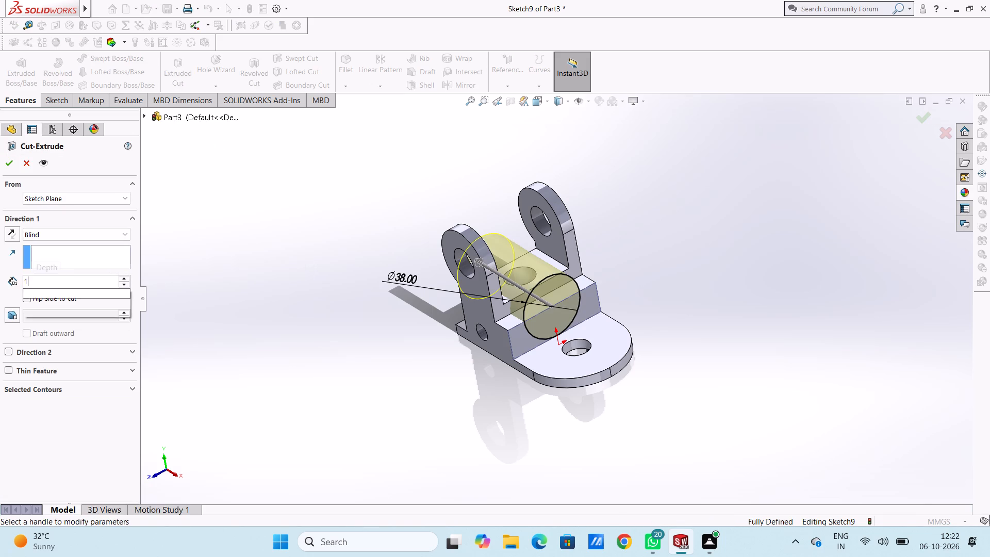
key(Return)
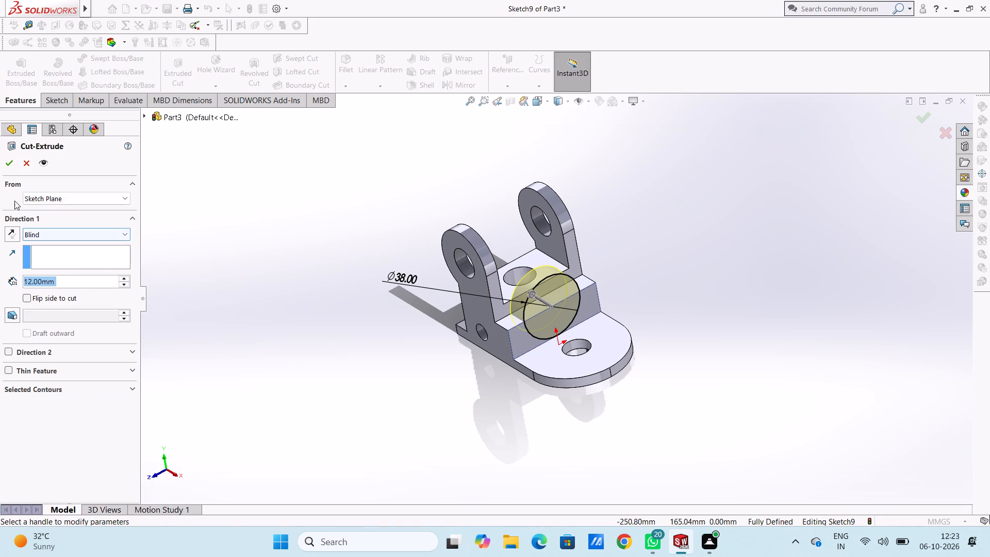
click(10, 165)
click(268, 268)
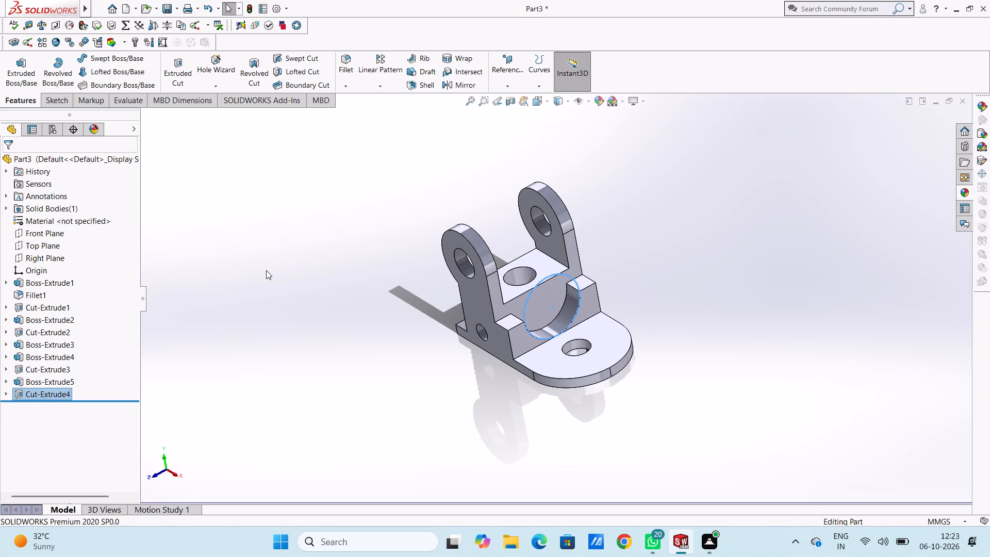
Examine the semicircular recess from several angles and in the isometric view.
middle_drag(274, 282, 247, 266)
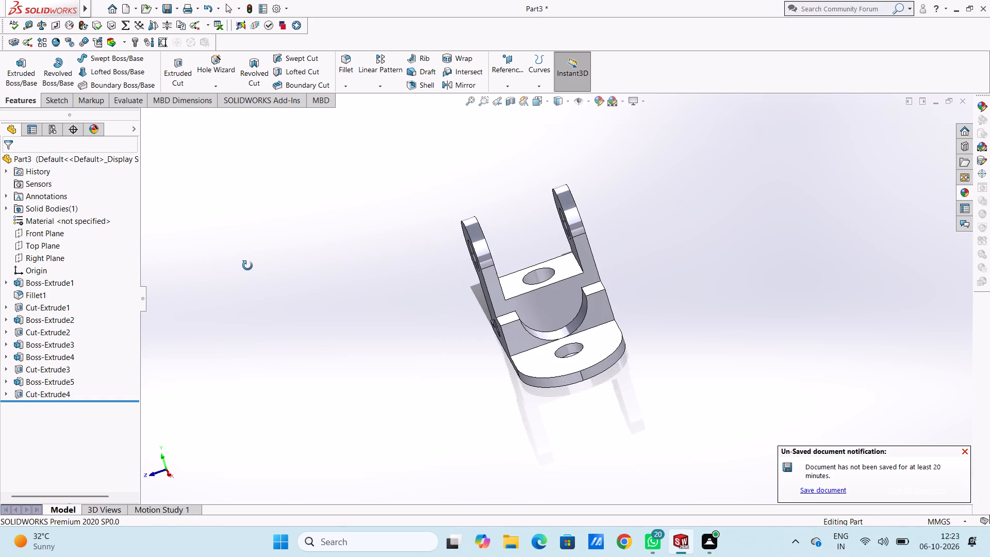
middle_drag(247, 266, 259, 272)
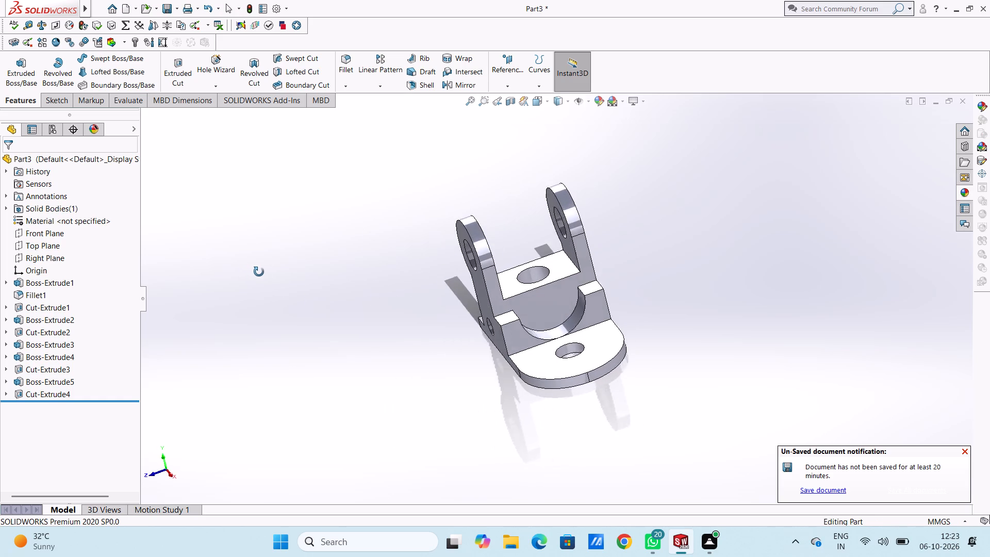
middle_drag(259, 272, 273, 258)
scroll(305, 306, up, 1)
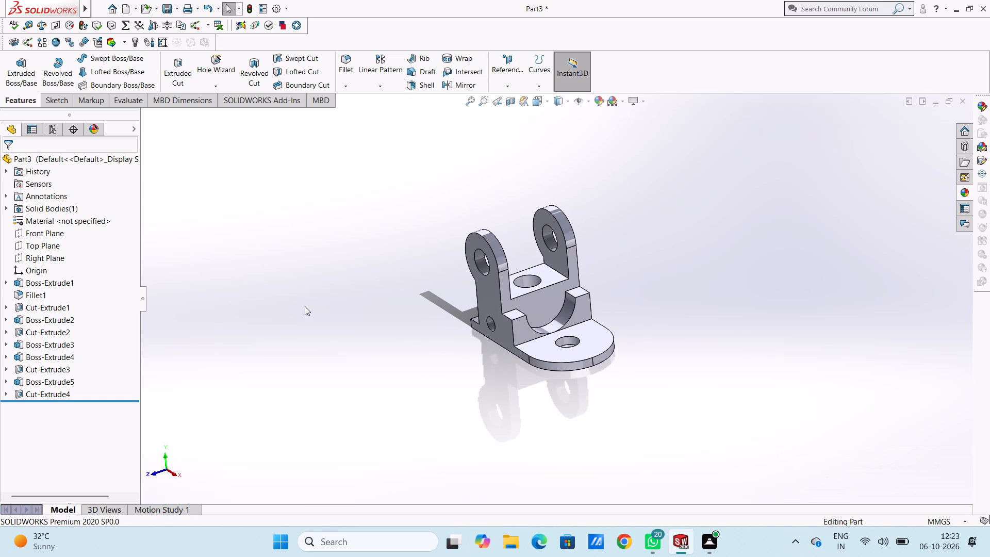
key(ctrl+7)
scroll(305, 307, up, 3)
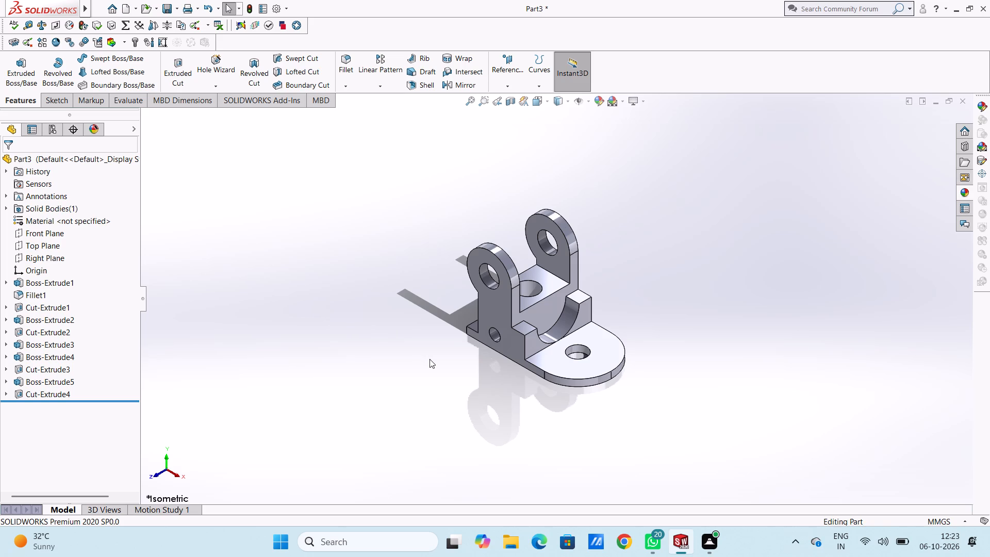
scroll(430, 359, up, 3)
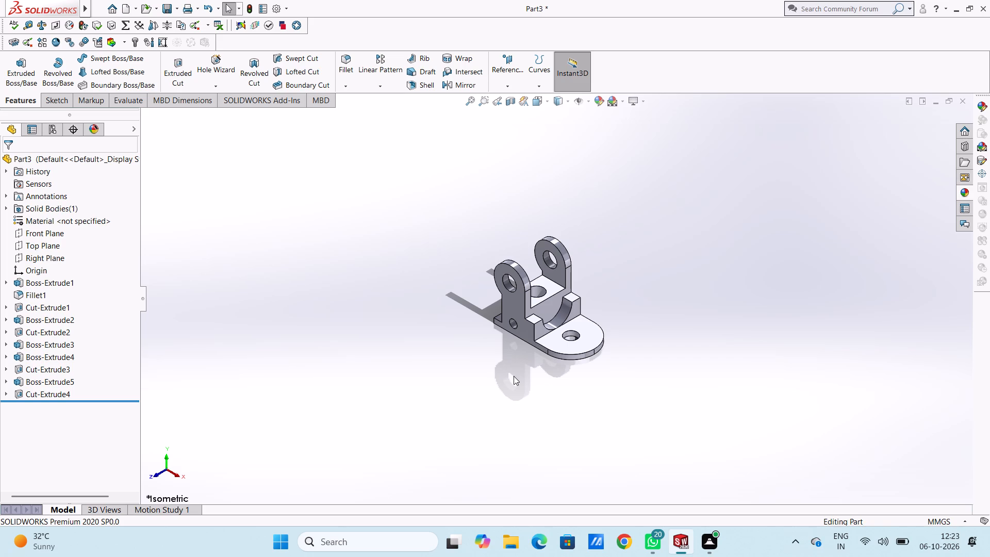
On the plate's top face at the rounded end, sketch an 8 mm radius circle over the existing hole's edge.
key(ctrl+5)
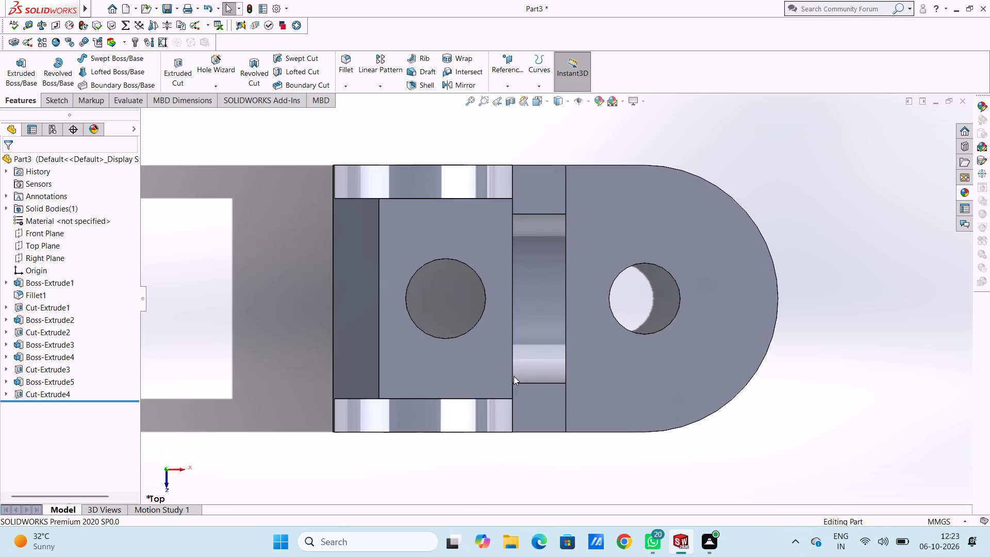
click(685, 237)
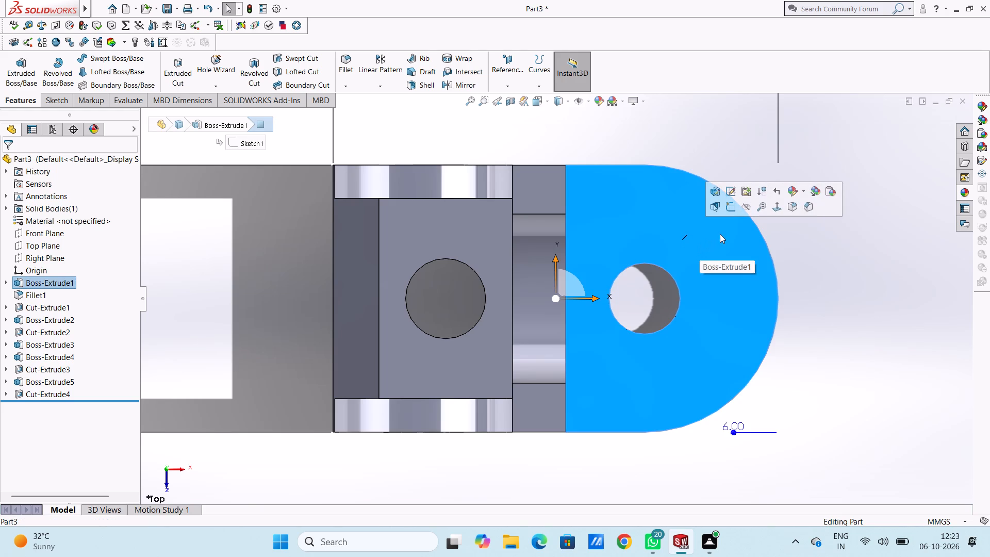
click(730, 207)
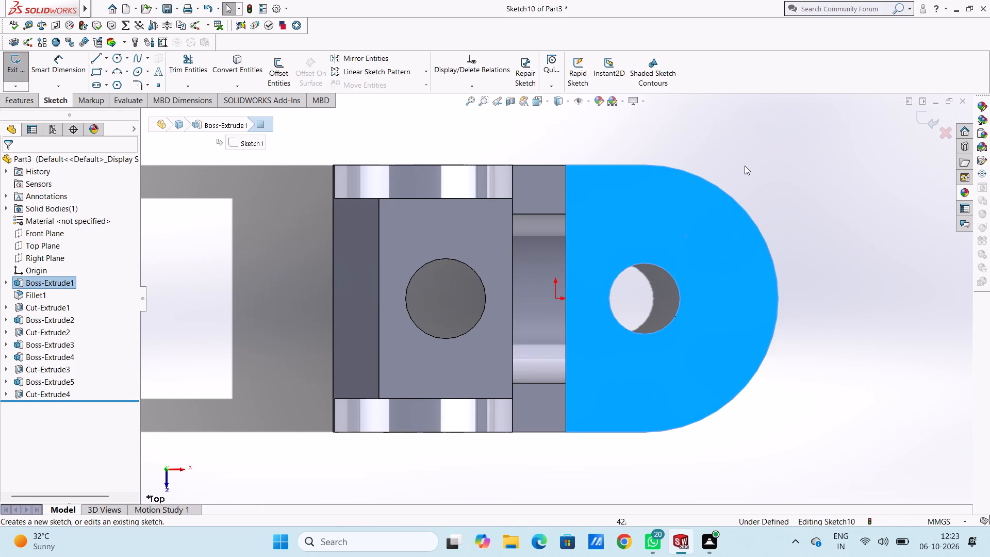
click(745, 166)
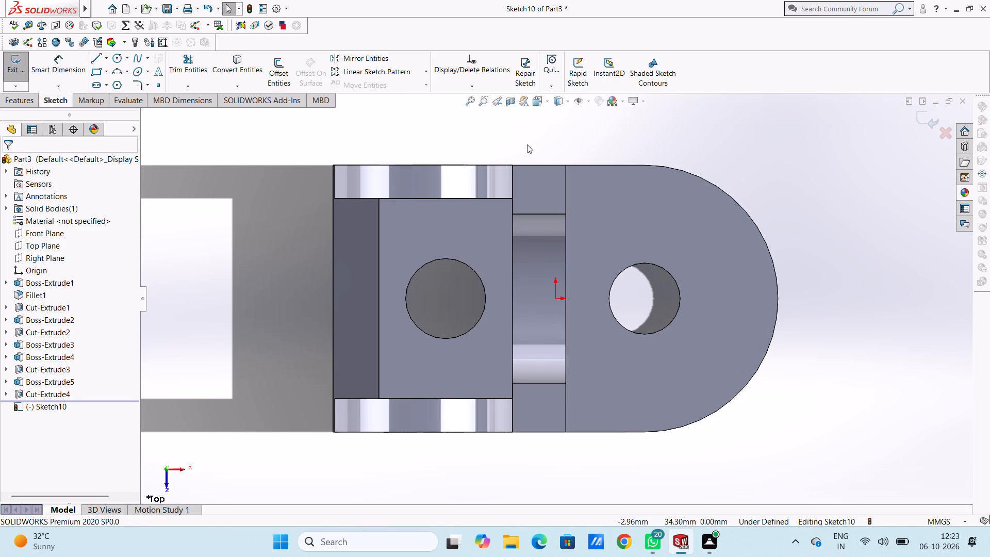
click(115, 58)
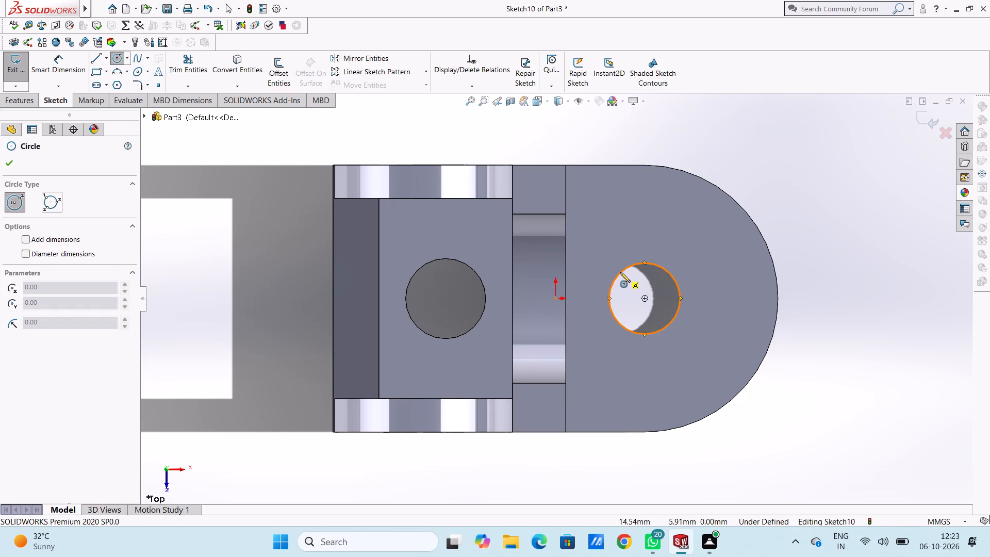
click(644, 297)
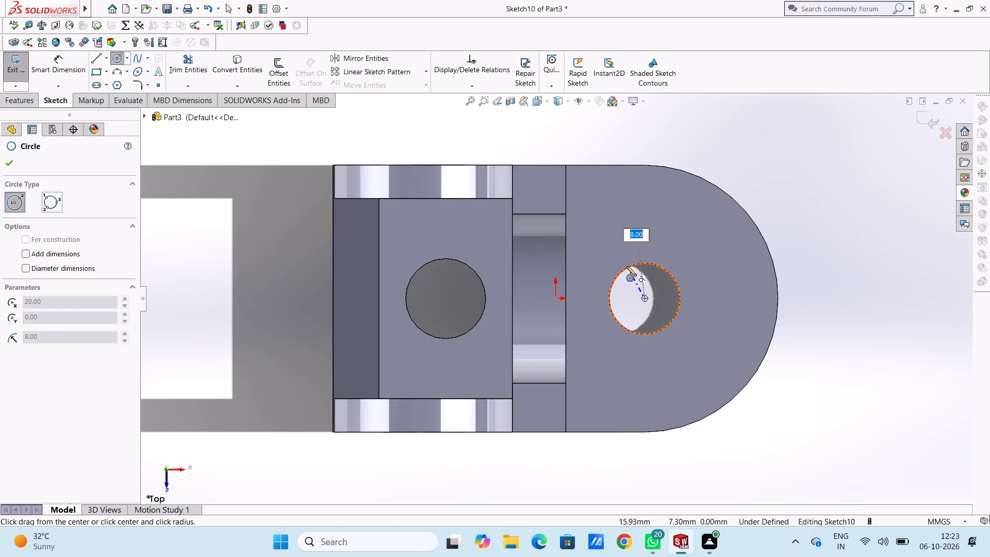
click(626, 266)
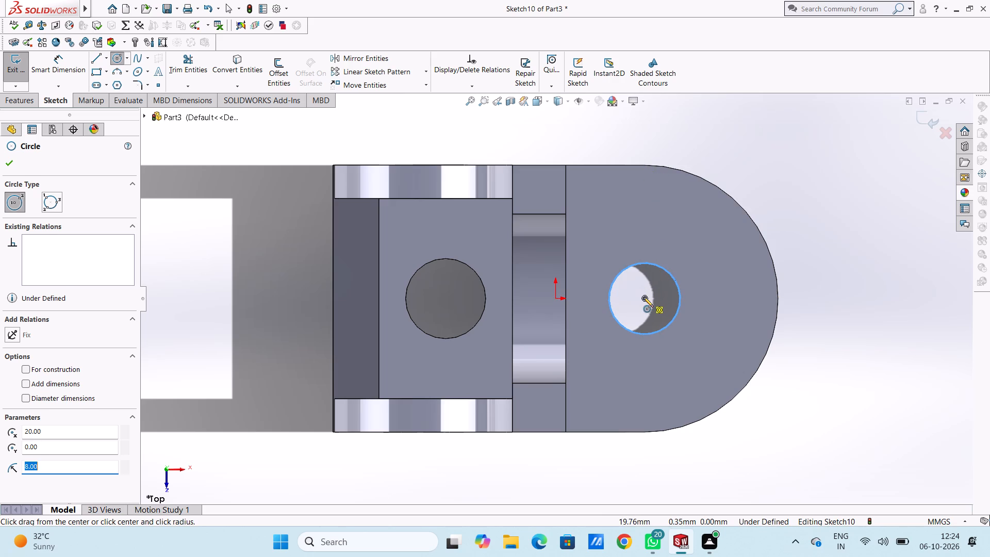
key(Escape)
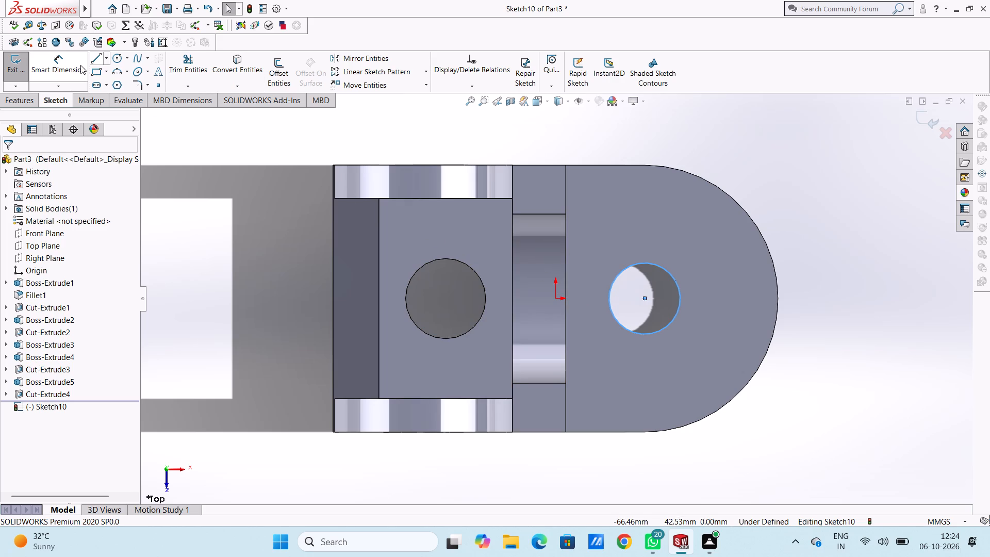
Sketch a three-point arc of 30 mm radius tracing the plate's rounded end from one tangent point to the other.
click(112, 71)
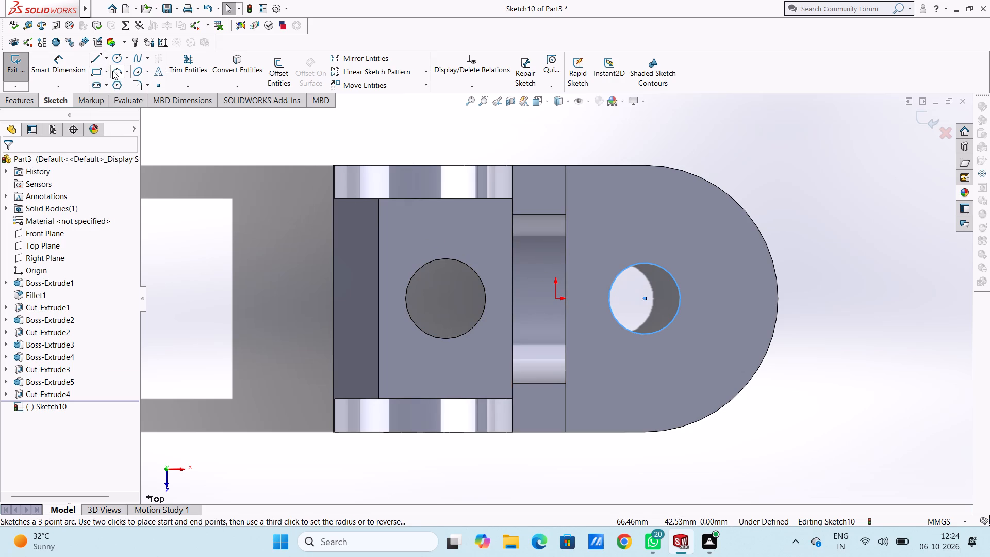
click(643, 165)
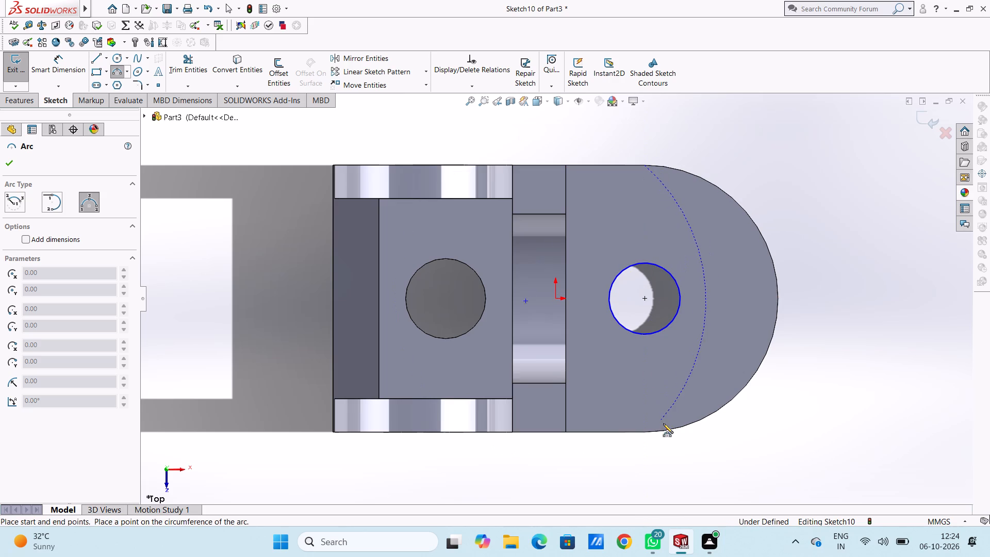
click(645, 434)
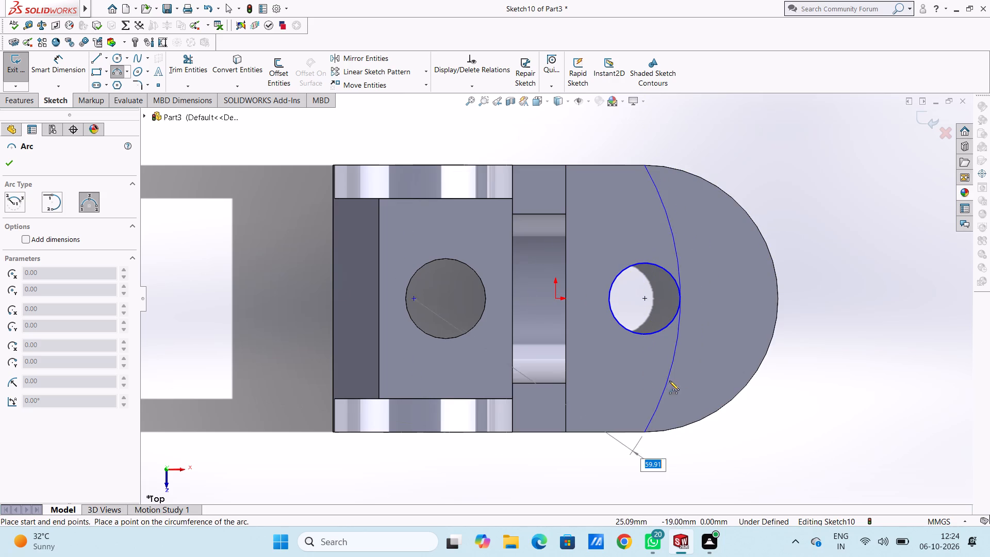
click(779, 310)
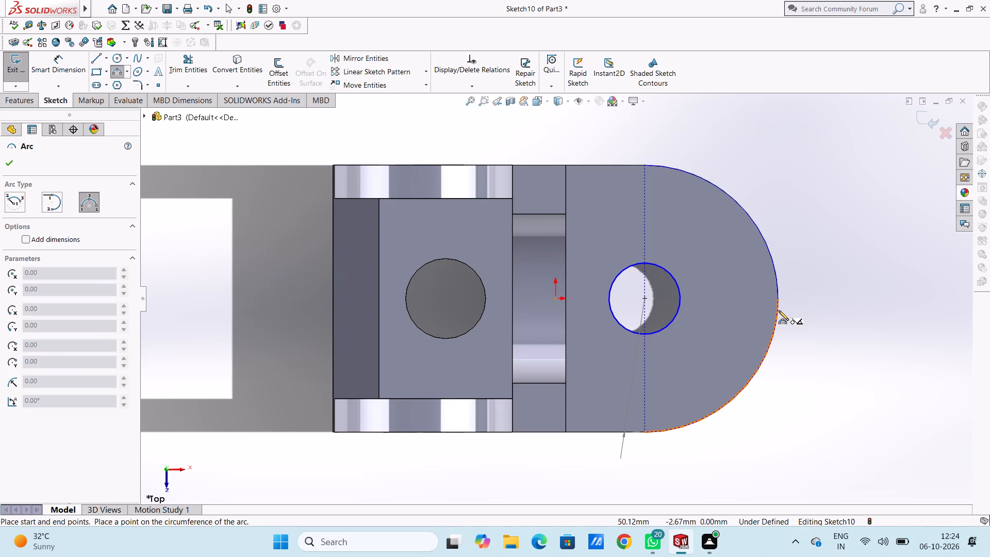
key(Escape)
key(Escape)
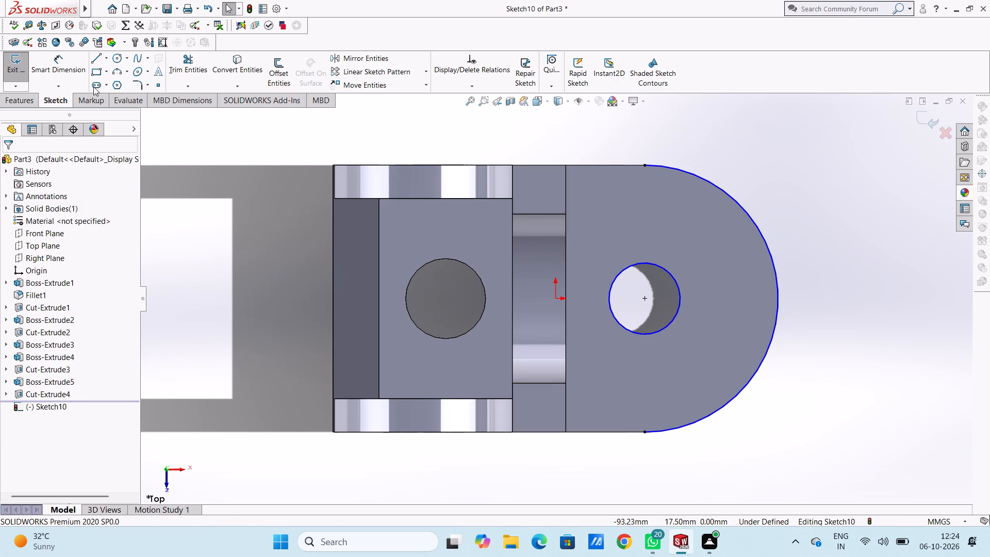
Close the profile with about 17.7 mm lines along both plate sides and a 60 mm line along the step's base.
click(97, 58)
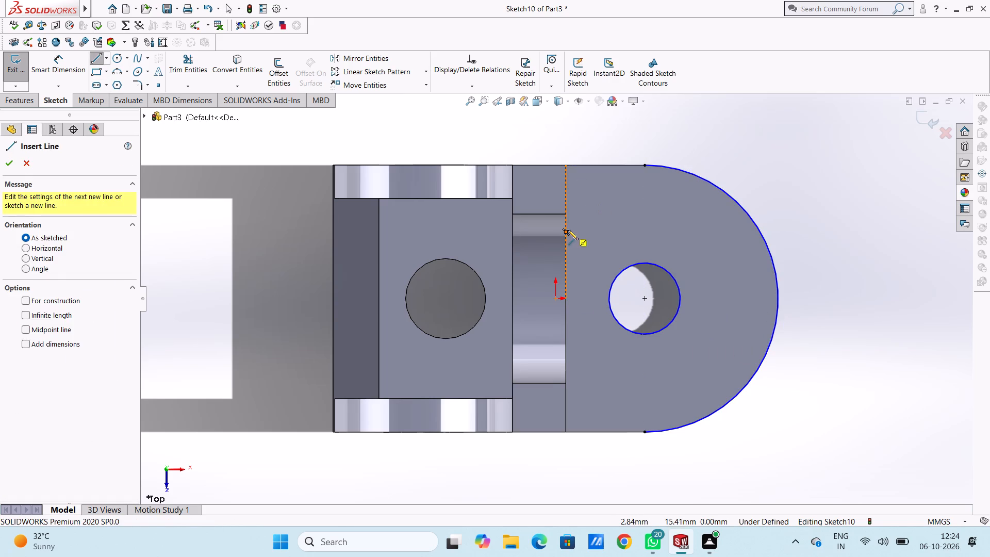
click(645, 165)
click(566, 165)
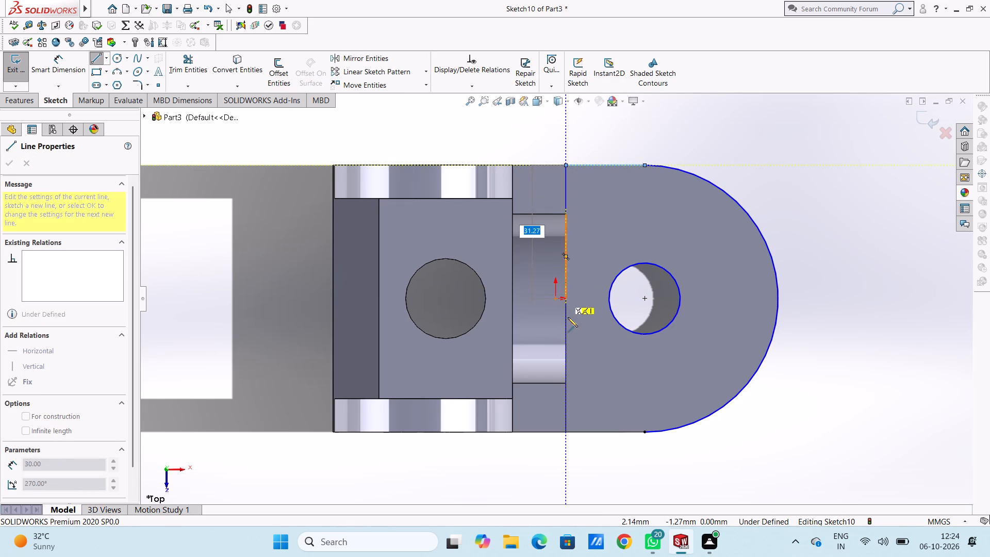
click(565, 431)
click(643, 434)
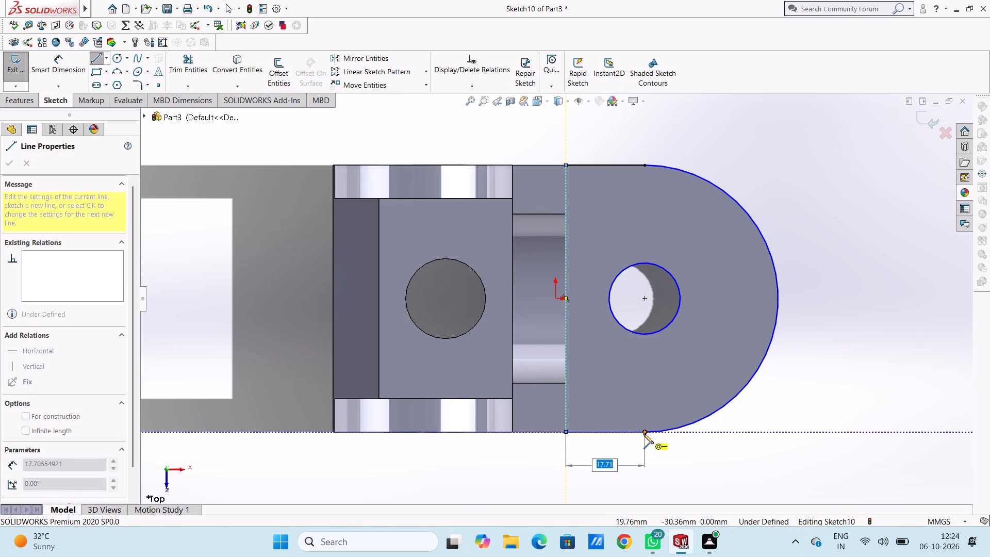
key(Escape)
key(Escape)
key(Escape)
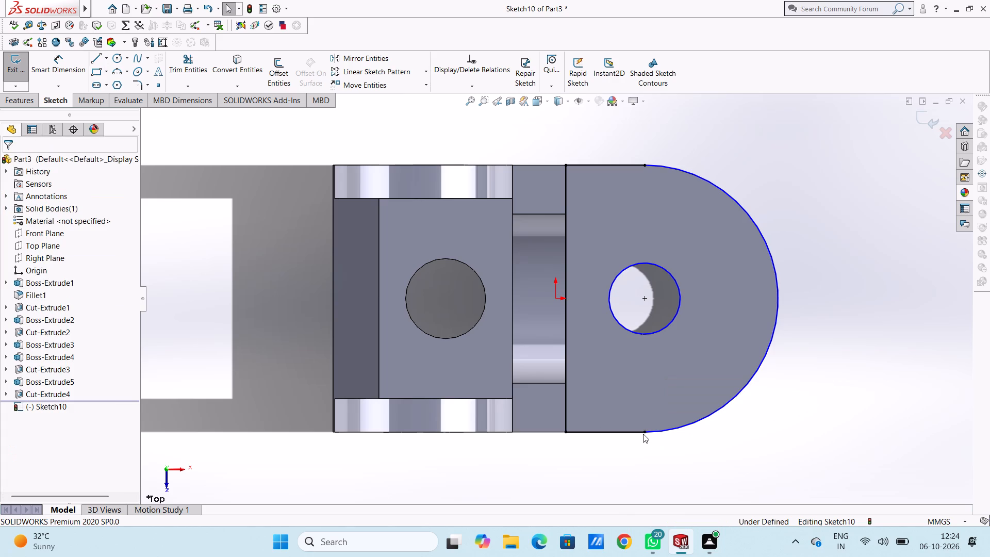
Dimension the end arc's radius and the hole circle's diameter.
click(56, 61)
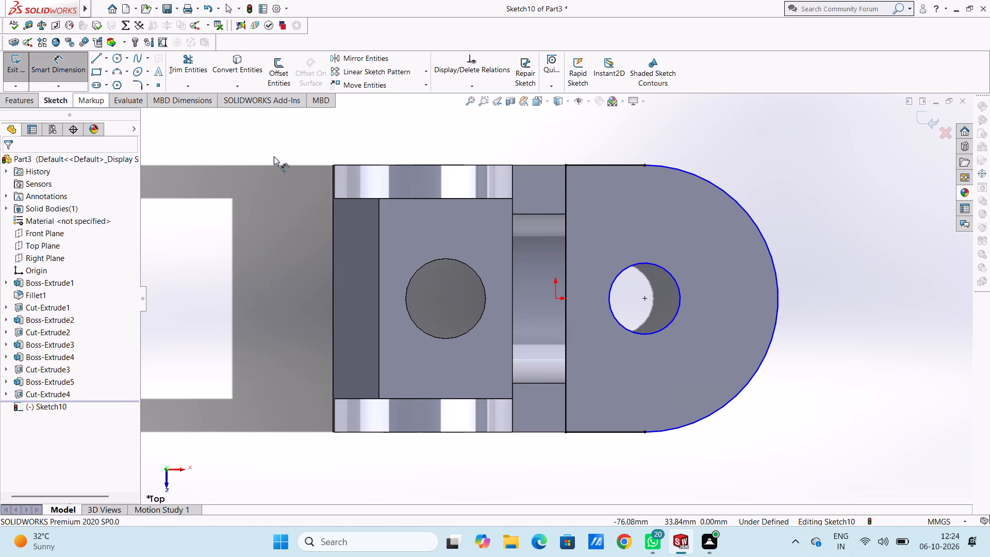
scroll(426, 298, up, 2)
scroll(679, 340, up, 2)
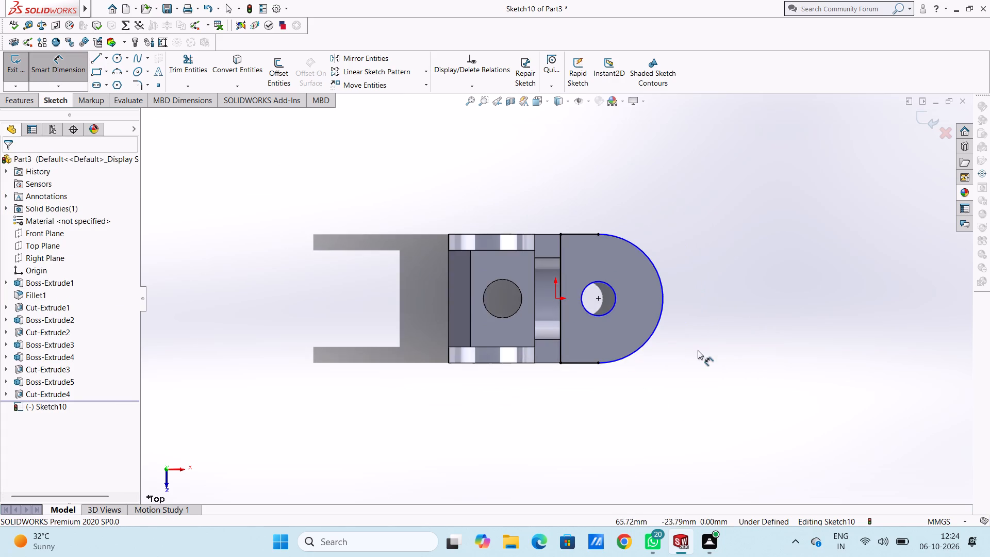
scroll(687, 350, down, 2)
click(634, 300)
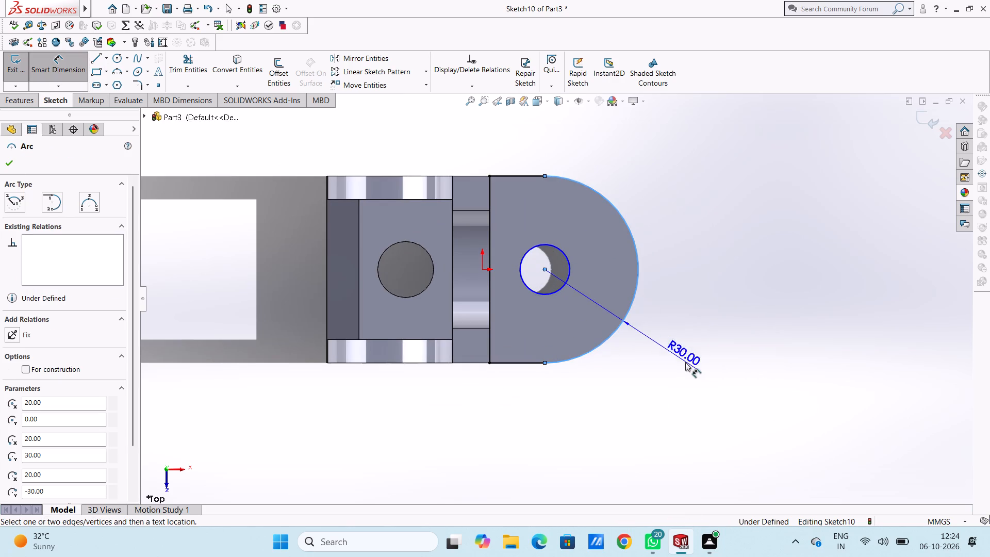
click(715, 368)
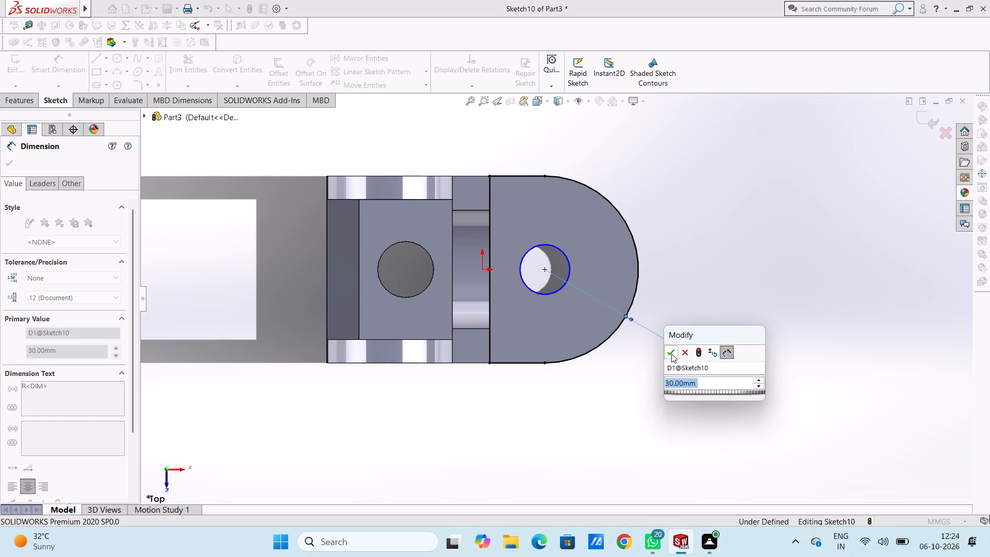
click(671, 354)
click(654, 373)
click(562, 286)
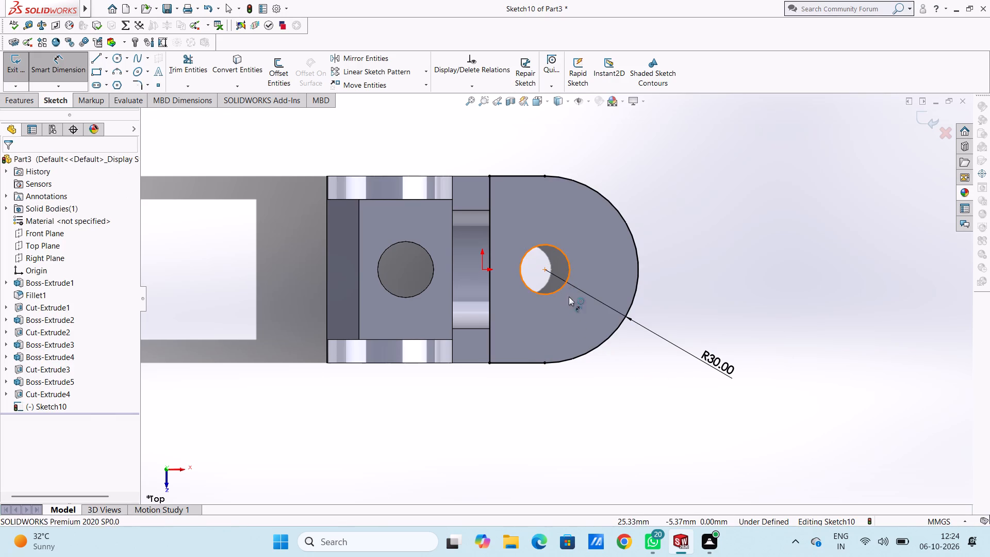
click(671, 402)
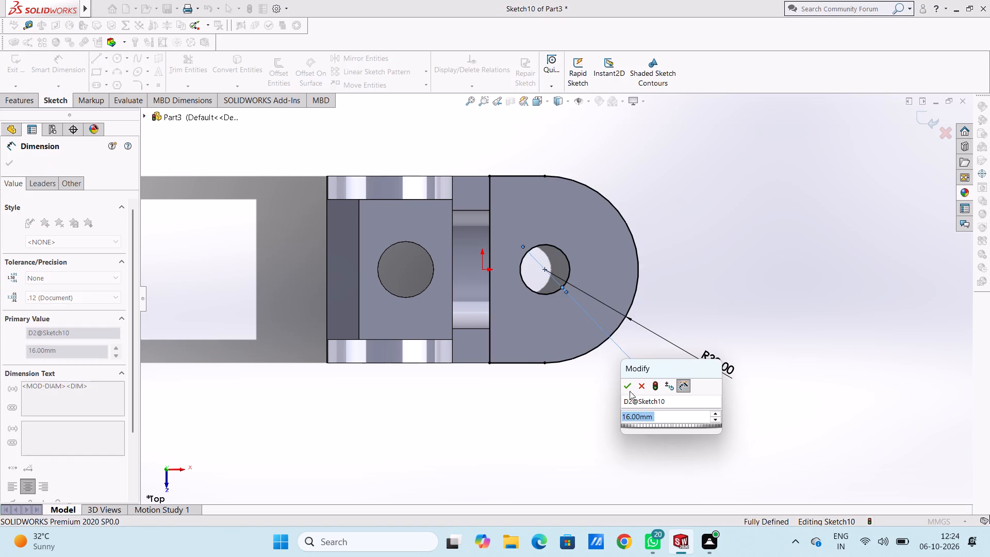
click(627, 388)
click(620, 394)
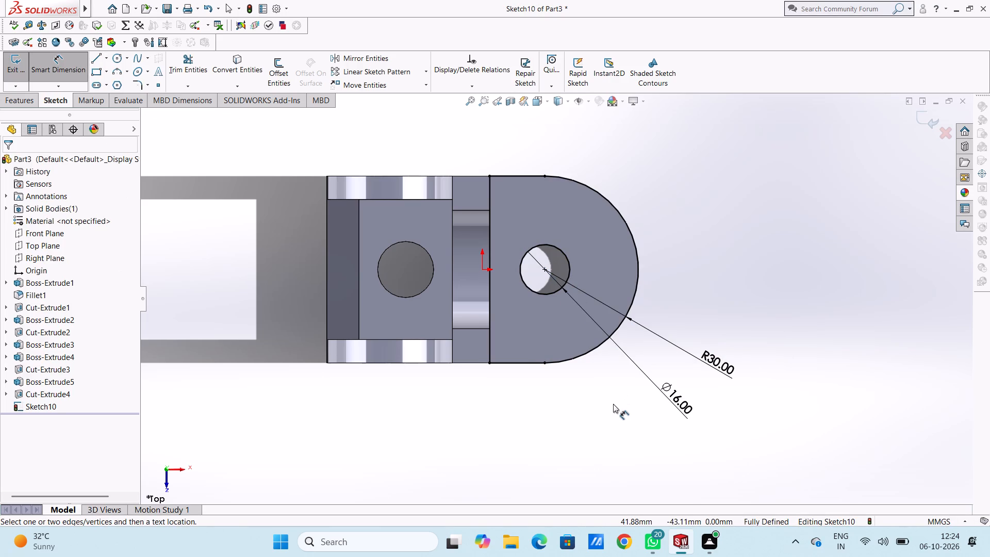
key(Escape)
key(Escape)
Boss-extrude the round-ended profile 6 mm blind upward, merged with the plate, keeping the hole open.
middle_drag(585, 417, 581, 319)
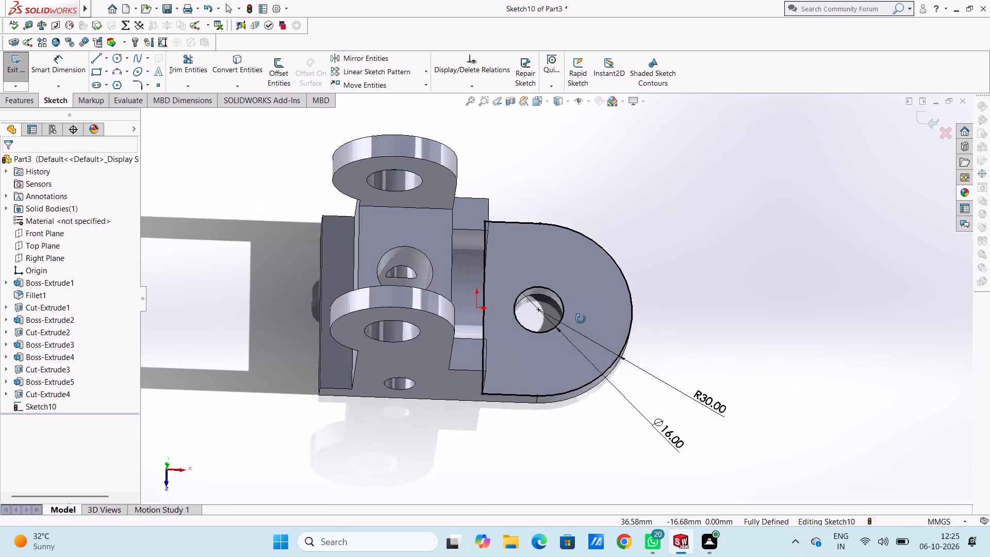
middle_drag(581, 319, 570, 257)
scroll(570, 257, up, 1)
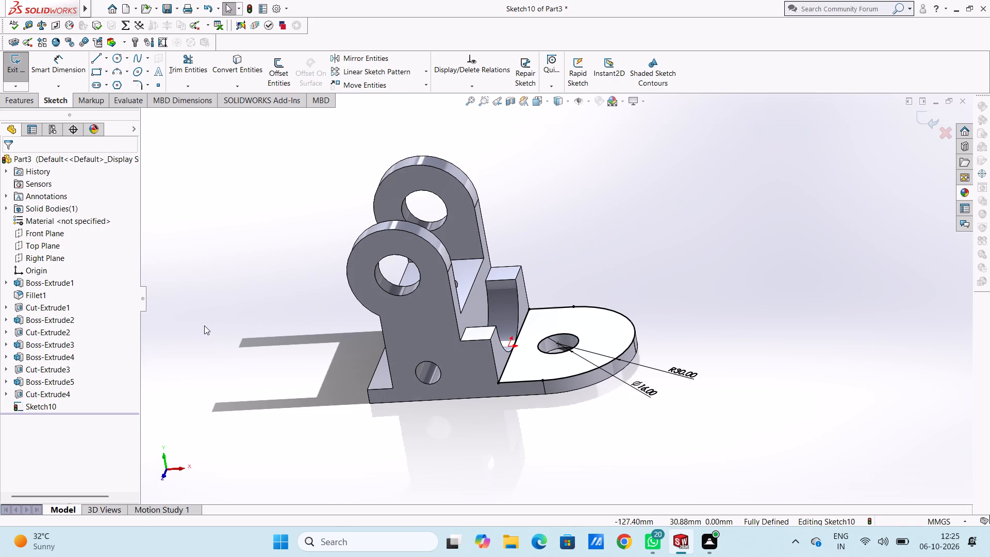
click(32, 103)
click(24, 69)
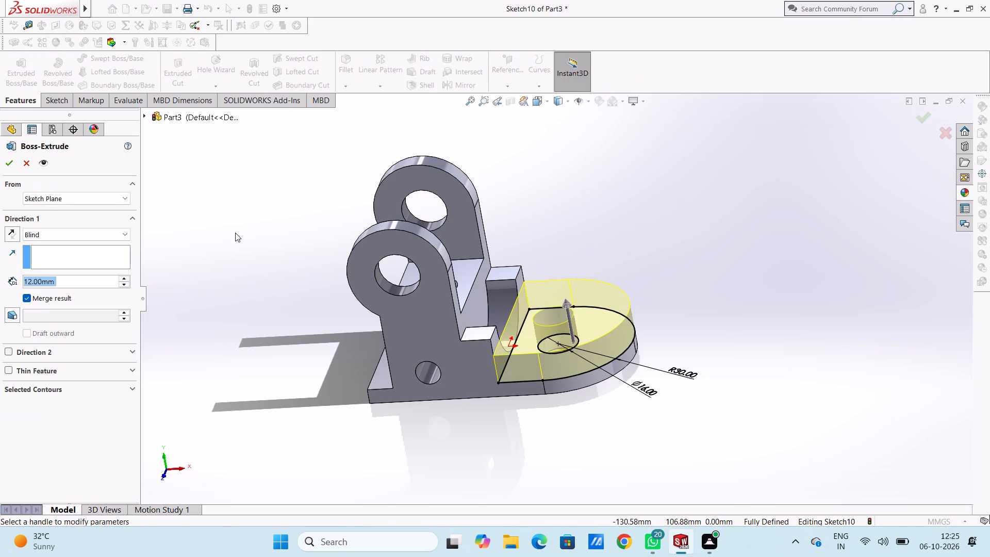
key(6)
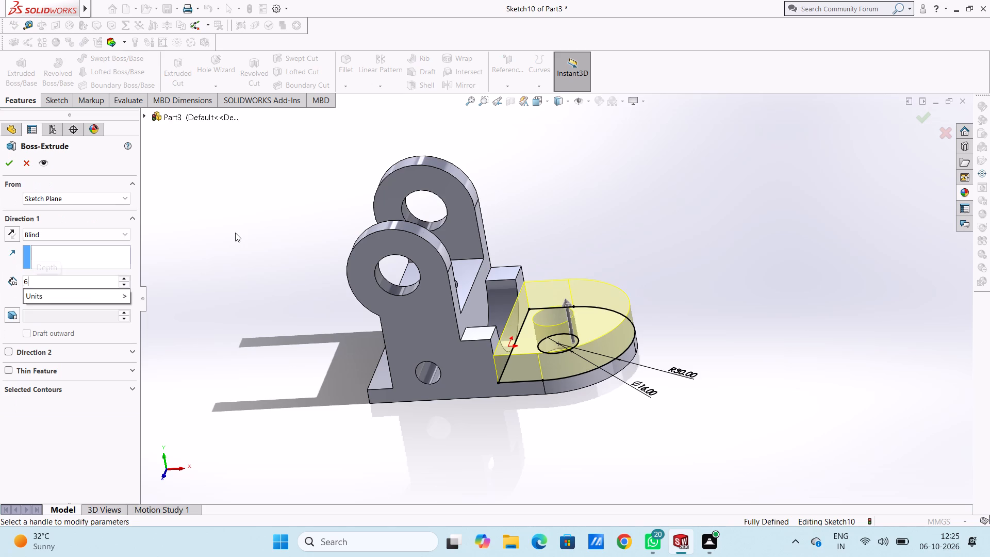
key(Return)
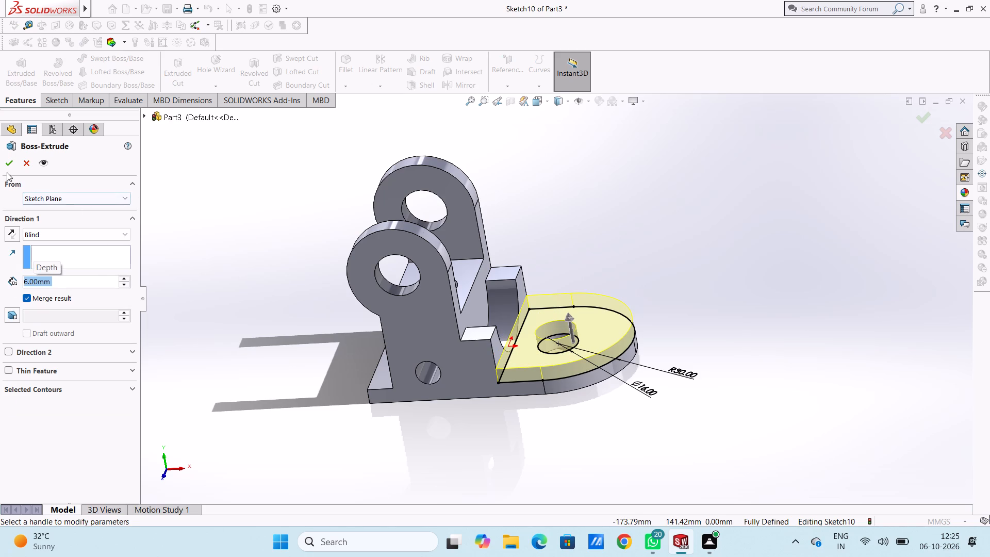
click(8, 164)
click(208, 236)
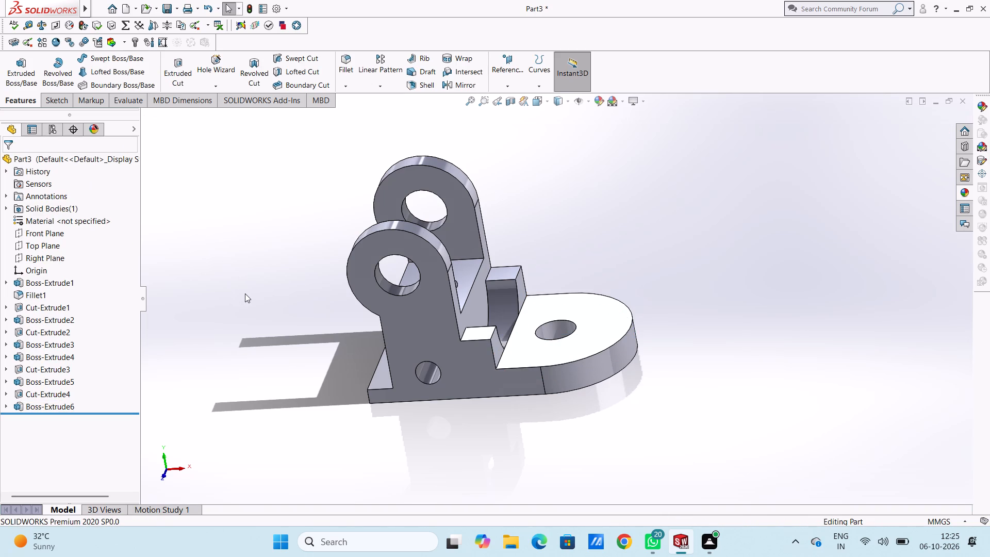
Examine the thickened rounded end at an angle and in the front view.
middle_drag(253, 293, 255, 263)
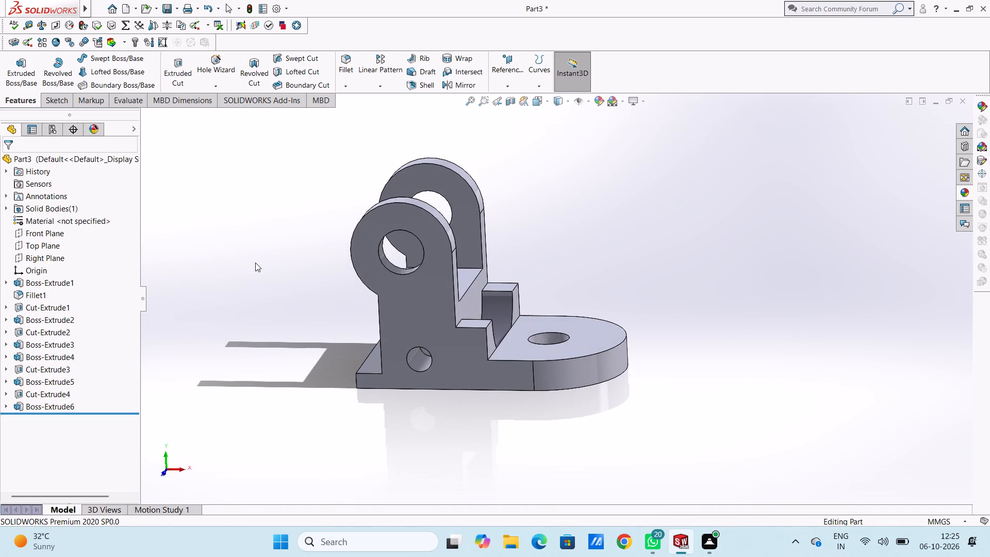
key(ctrl+1)
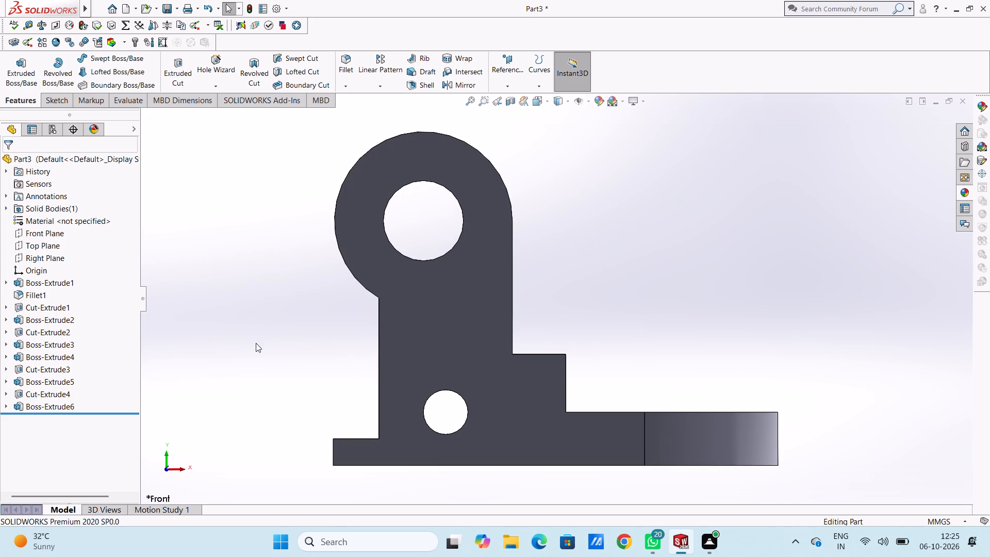
scroll(469, 294, up, 3)
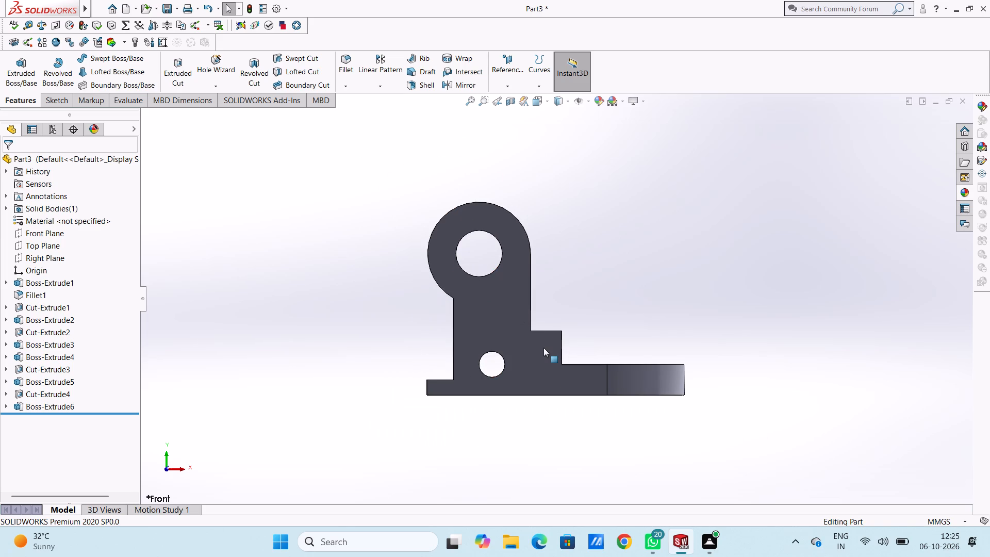
scroll(687, 356, down, 2)
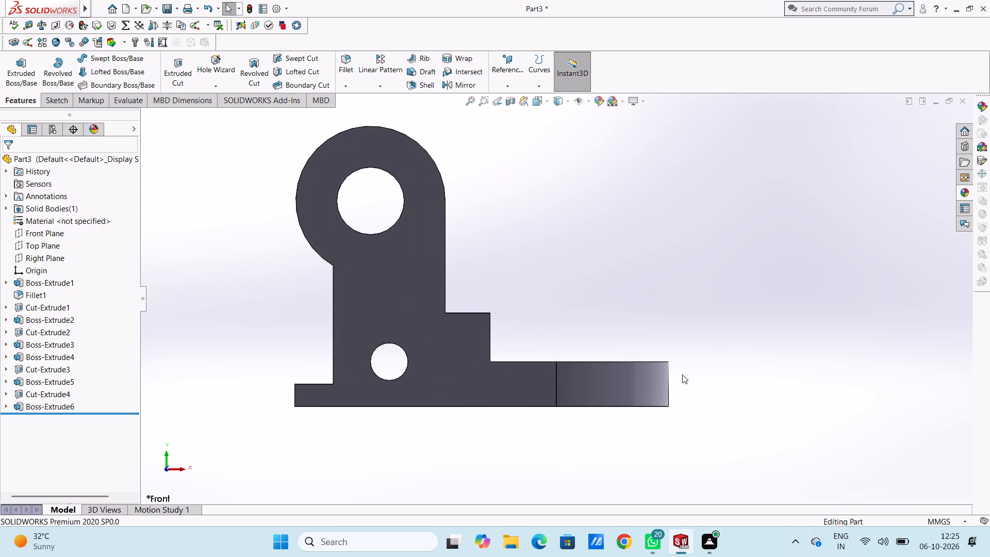
scroll(621, 421, up, 2)
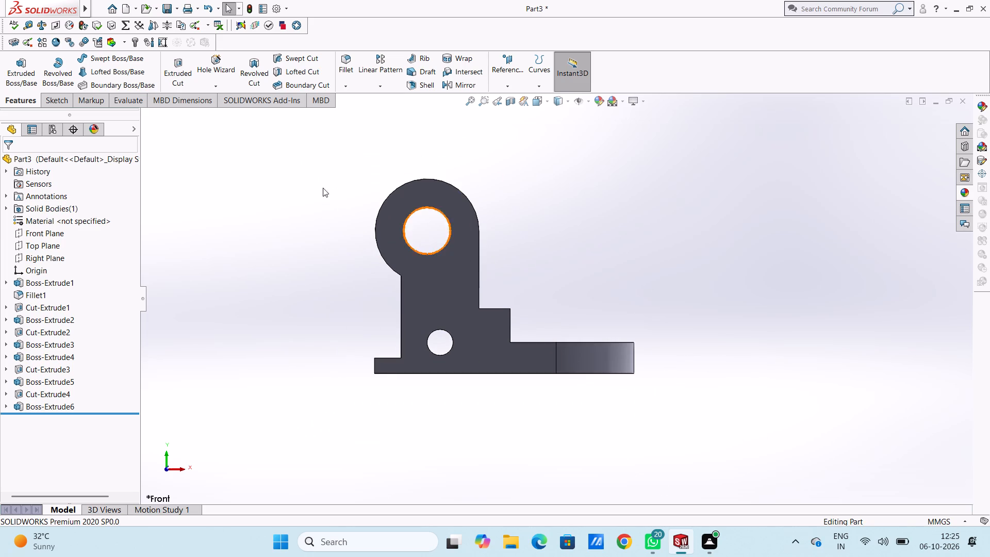
Sketch a 12 x 25 mm corner rectangle on the front side face, from the step's outer top corner down to the base edge.
click(487, 321)
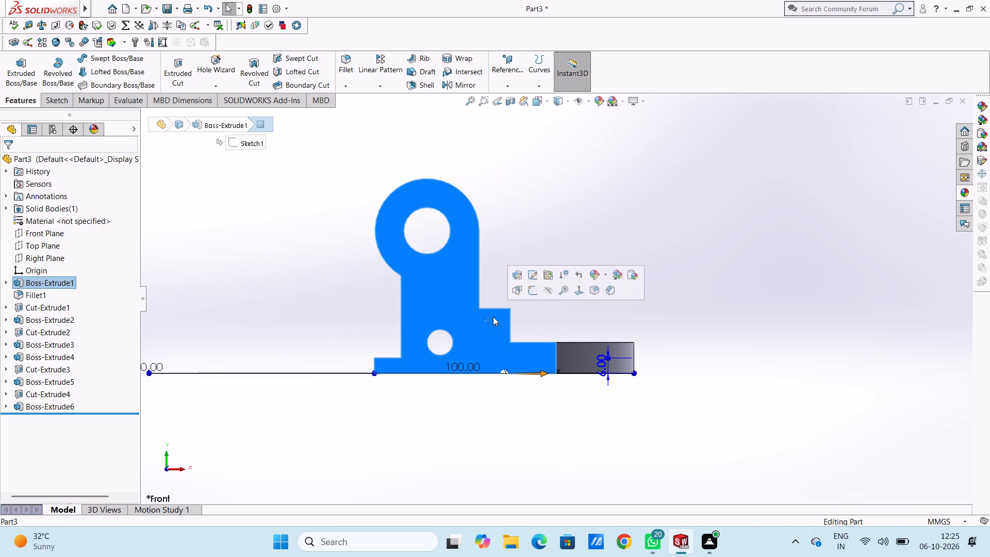
click(531, 295)
click(528, 288)
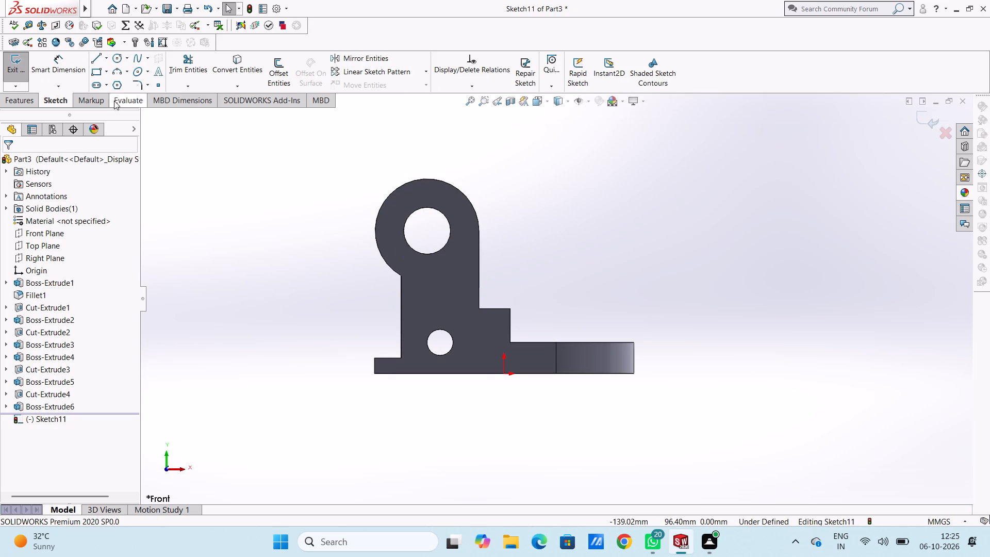
click(98, 67)
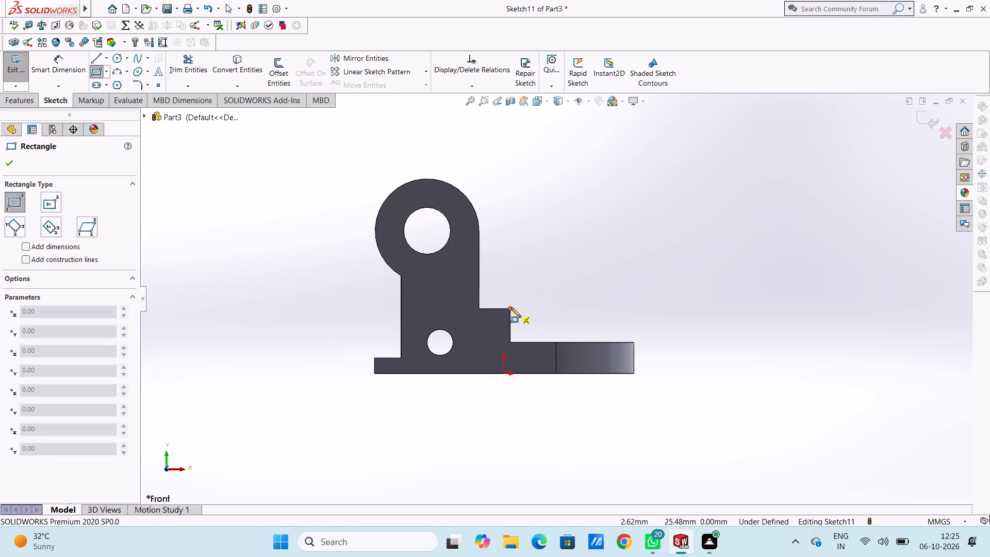
click(511, 307)
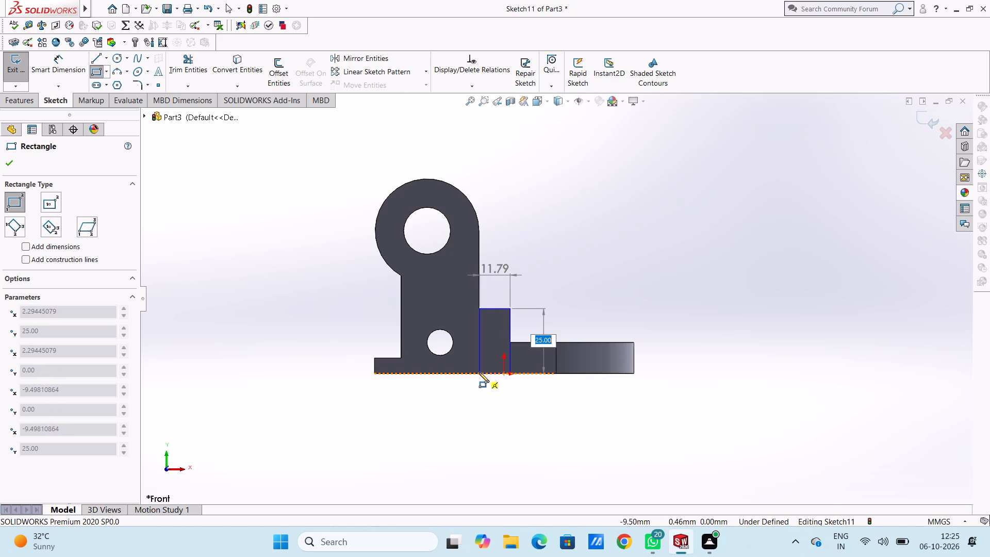
key(Return)
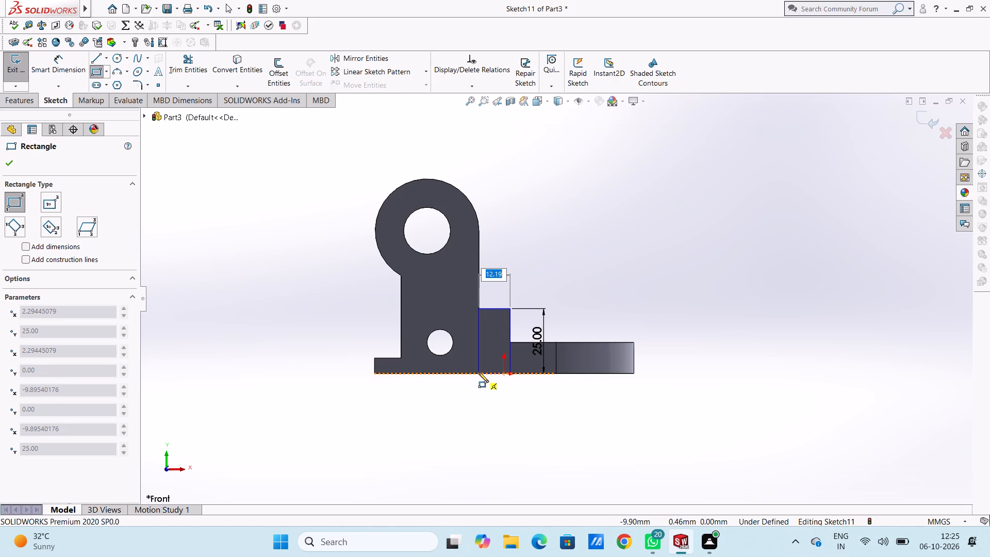
text(12)
key(Return)
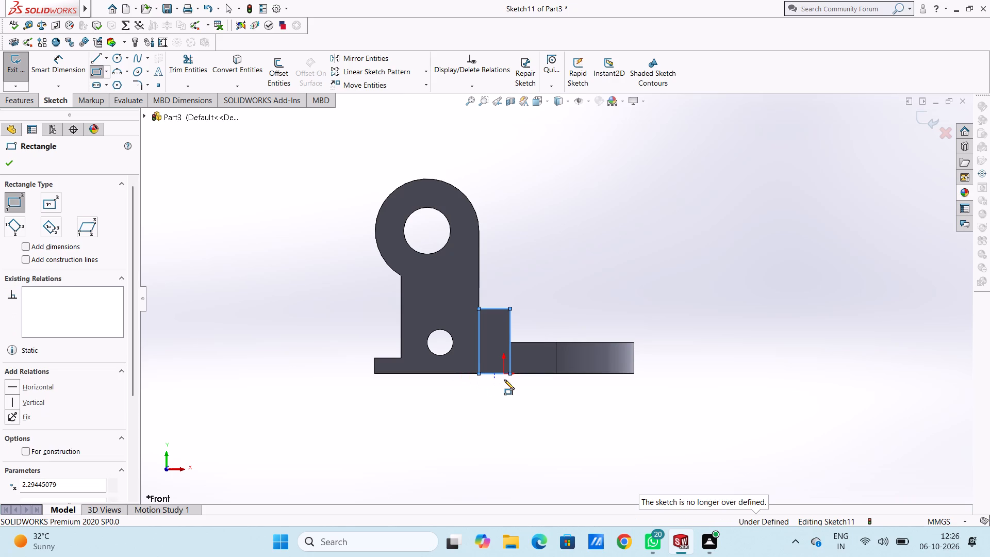
key(Escape)
key(Escape)
key(Escape)
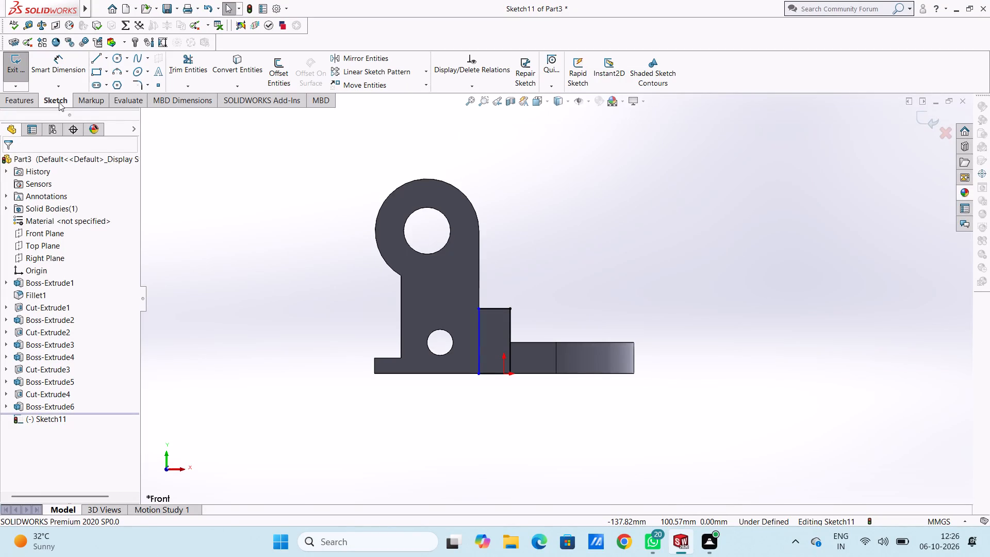
Dimension the rectangle's width along its upper edge.
click(70, 69)
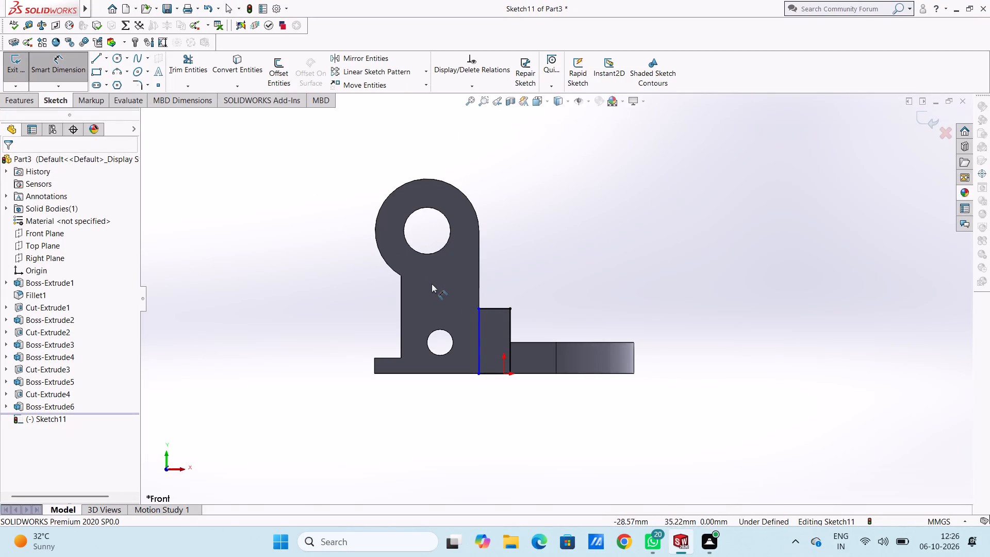
click(488, 309)
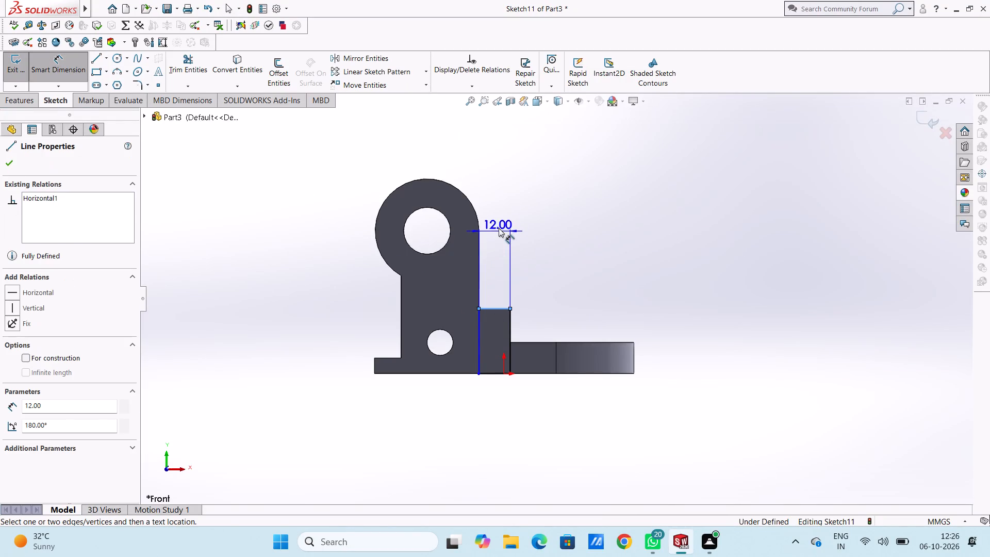
click(498, 221)
click(454, 205)
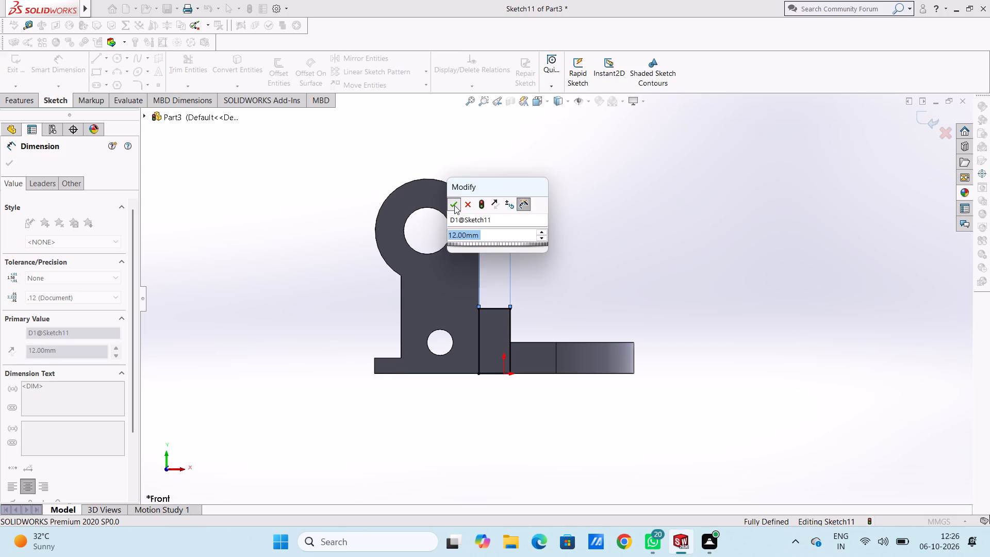
click(621, 237)
Boss-extrude the rectangle 60 mm blind in the reversed direction across the plate's width, merged with the body.
middle_drag(582, 234, 525, 298)
click(32, 101)
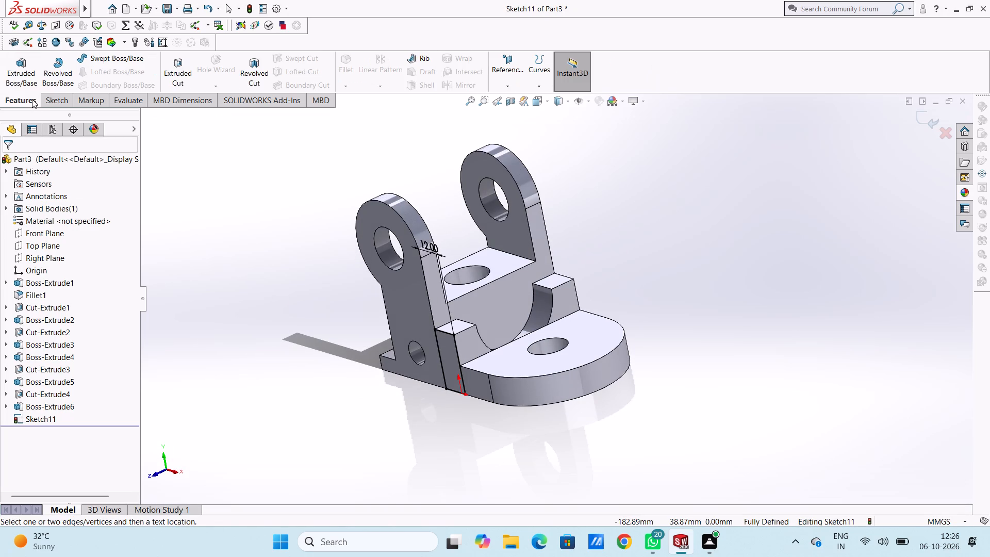
drag(15, 64, 15, 70)
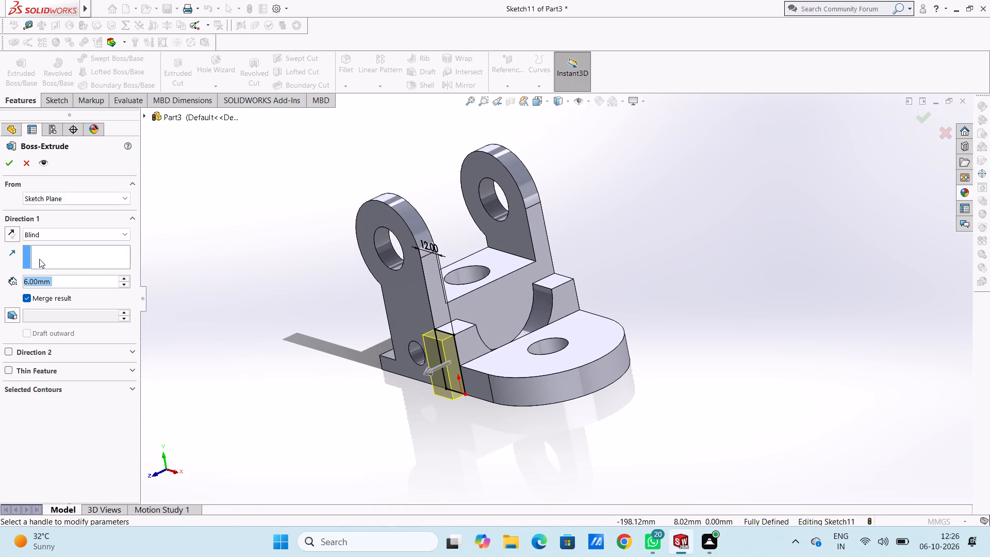
click(12, 229)
double_click(70, 283)
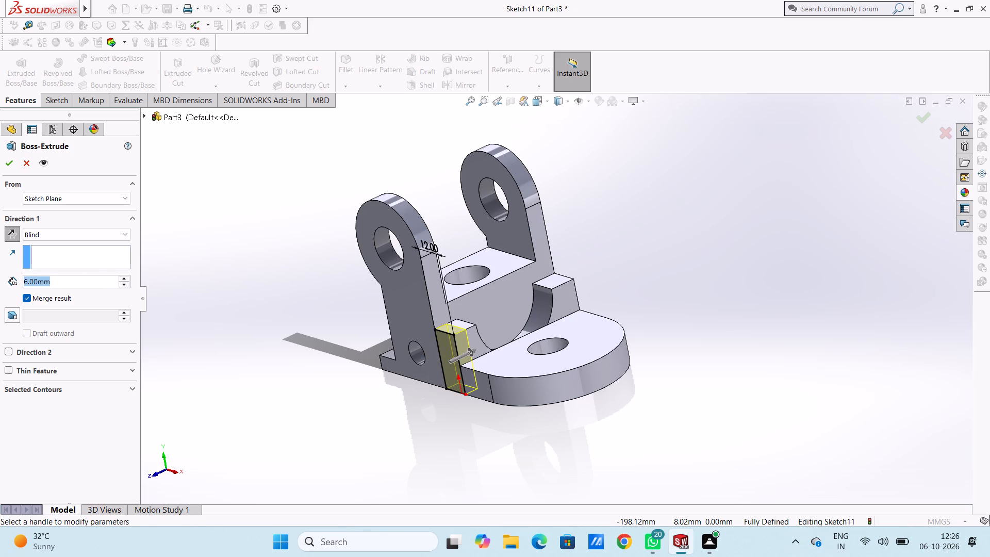
text(60)
key(Return)
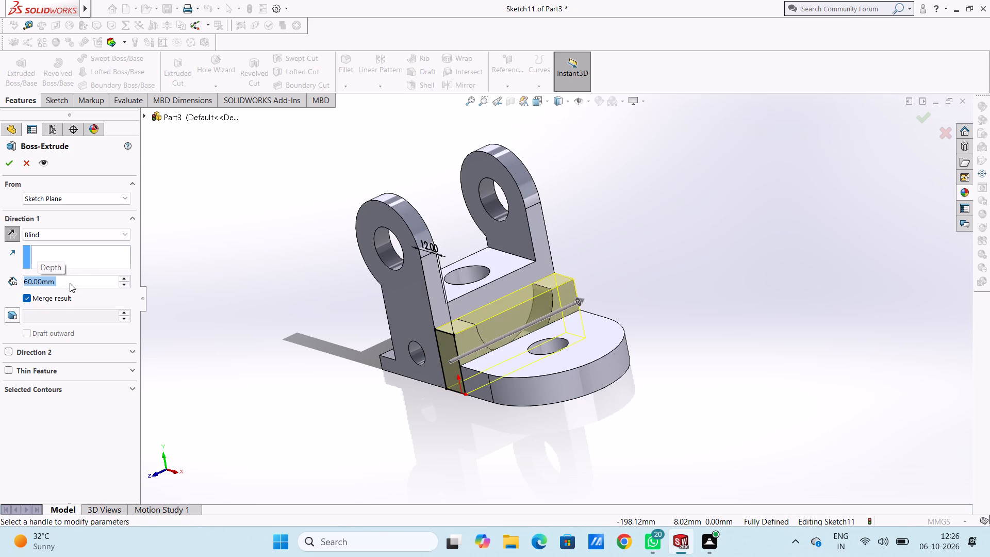
click(7, 161)
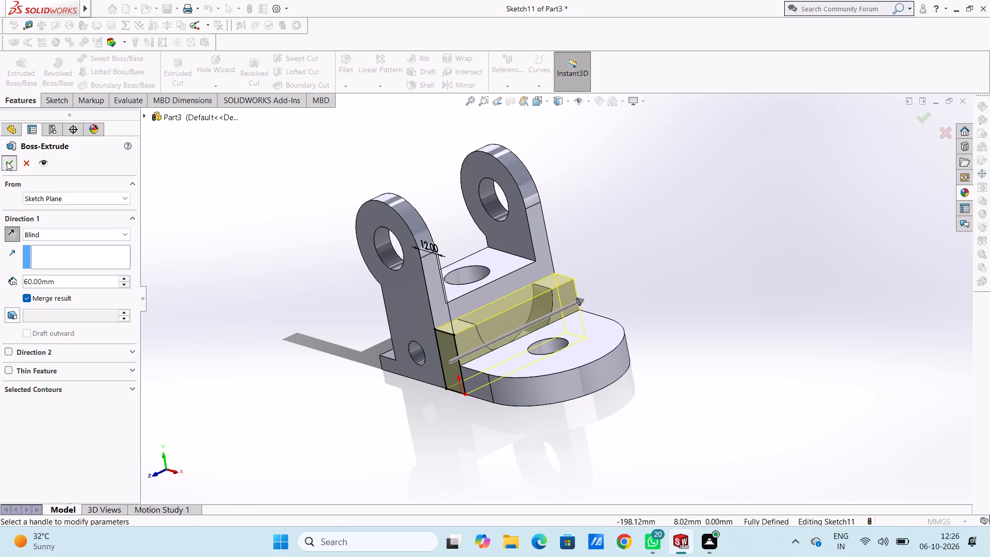
click(236, 271)
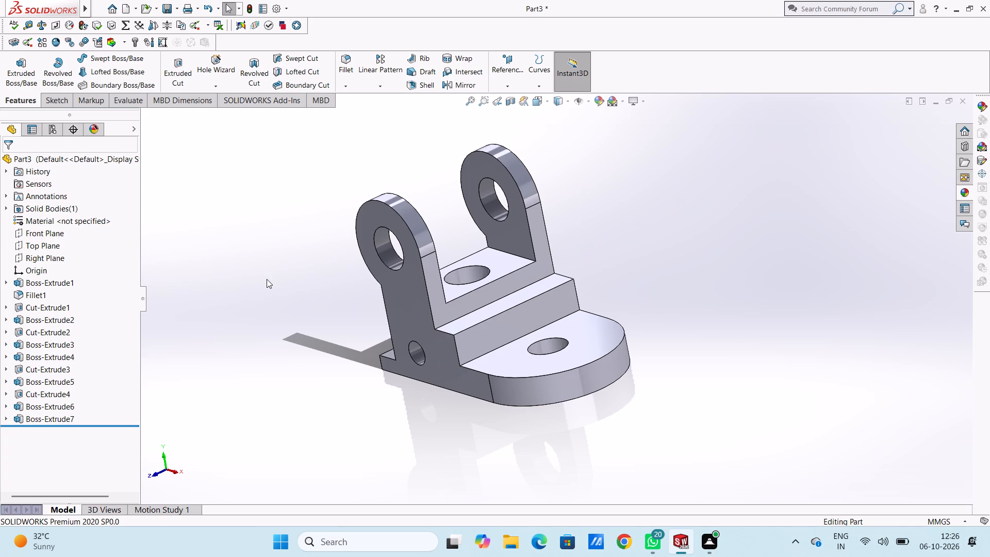
Examine the bracket with its filled step from above, at several angles and in the left and right side views.
scroll(267, 279, up, 2)
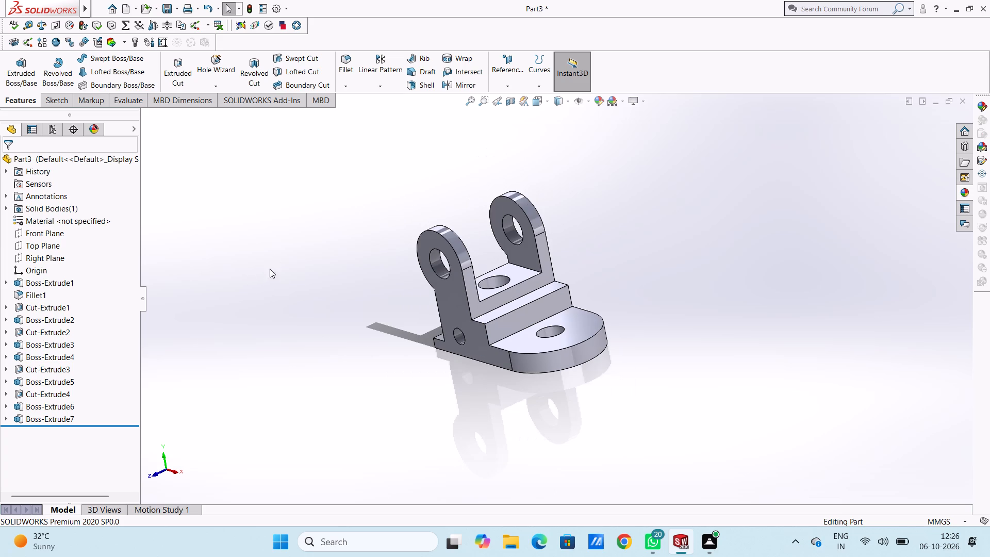
middle_drag(300, 203, 331, 368)
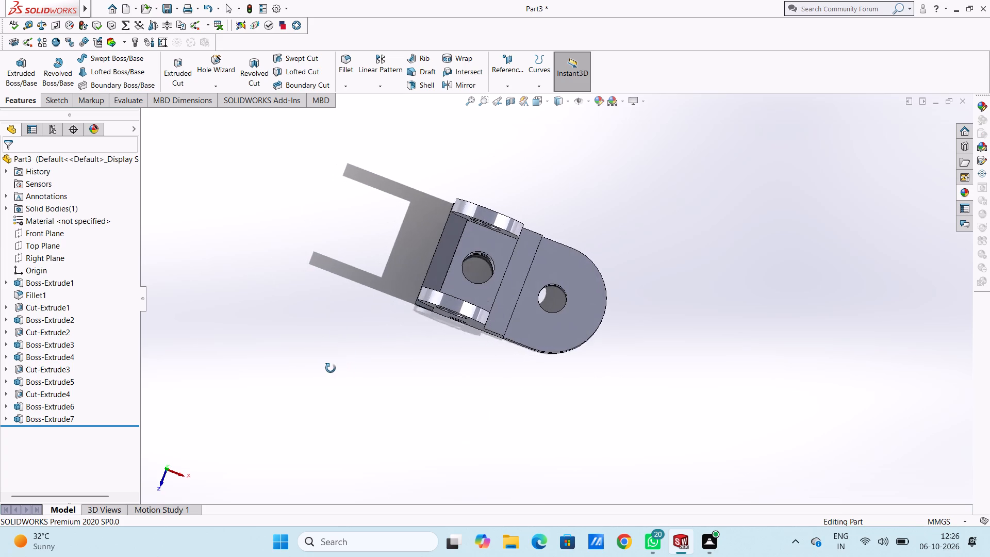
middle_drag(331, 368, 335, 292)
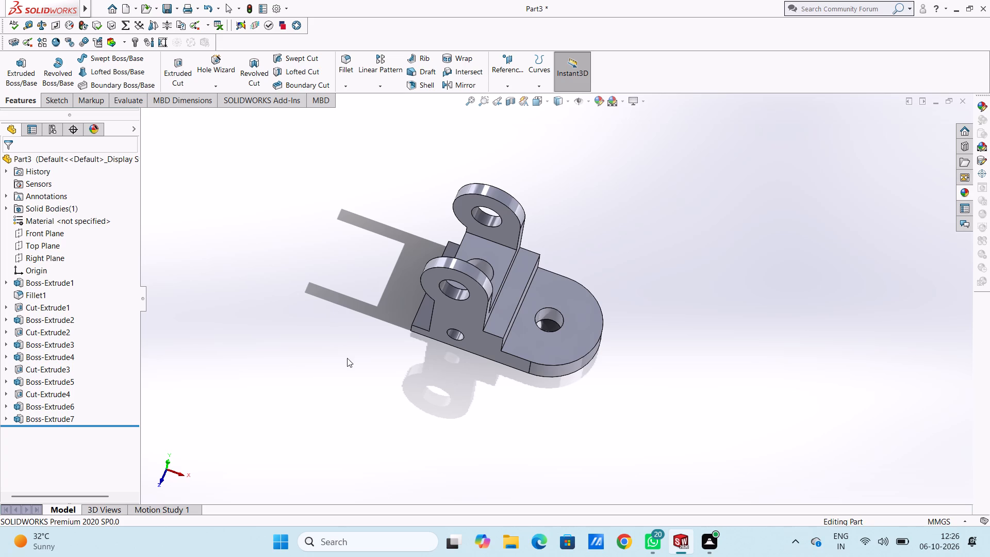
middle_drag(348, 358, 344, 423)
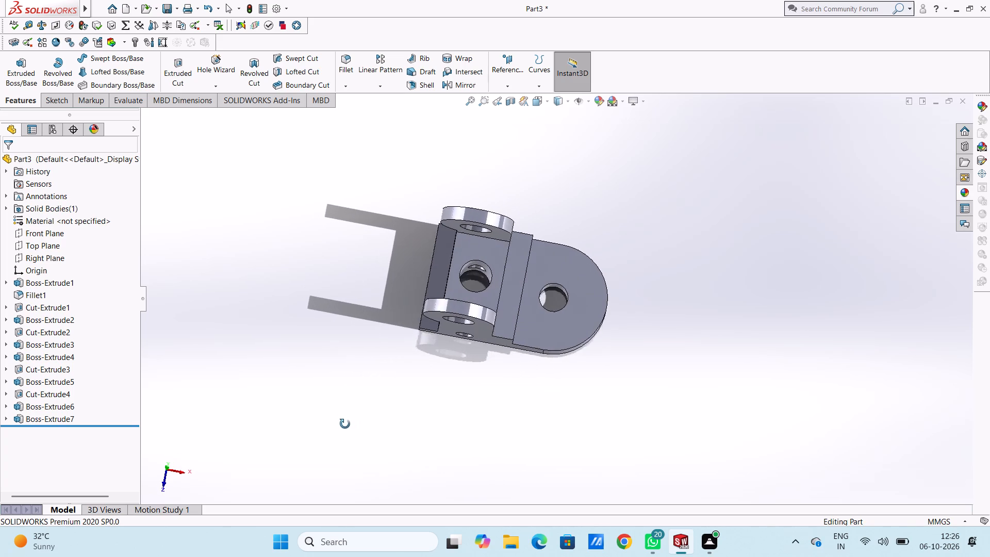
middle_drag(332, 359, 366, 395)
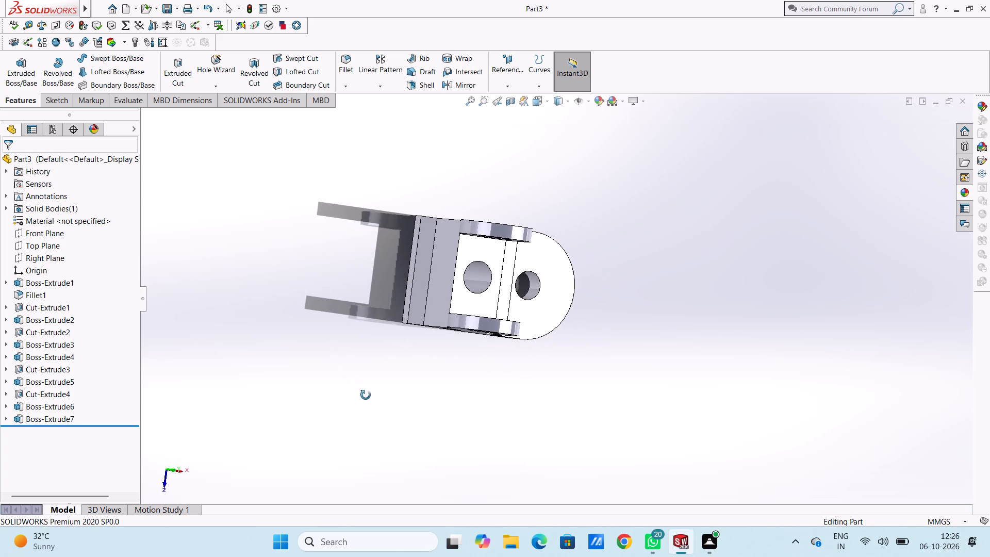
middle_drag(366, 395, 338, 293)
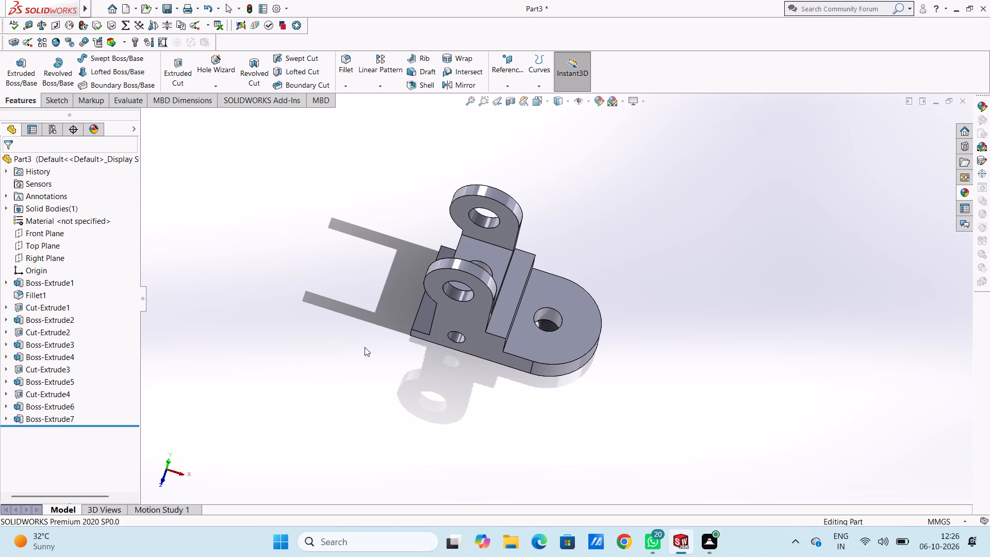
middle_drag(365, 353, 354, 400)
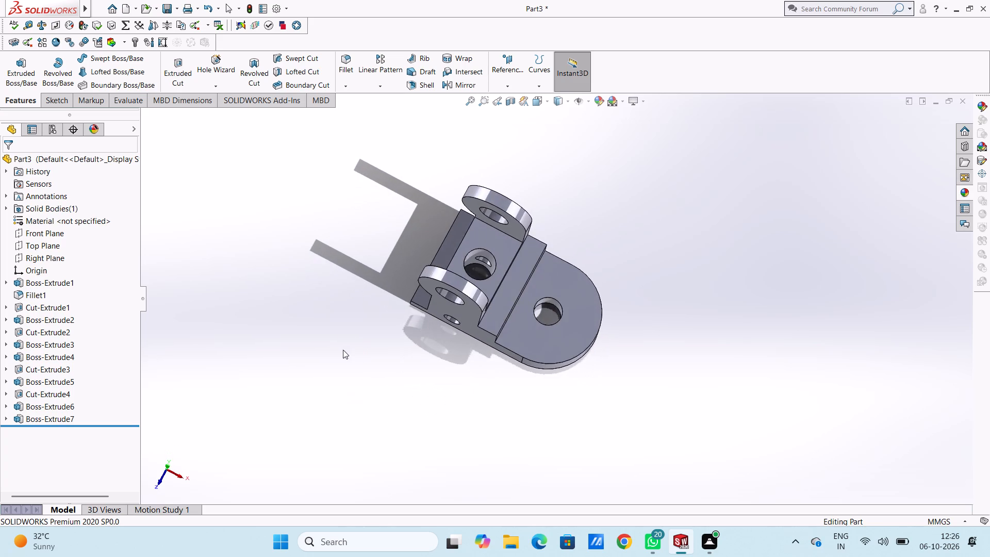
middle_drag(345, 316, 351, 312)
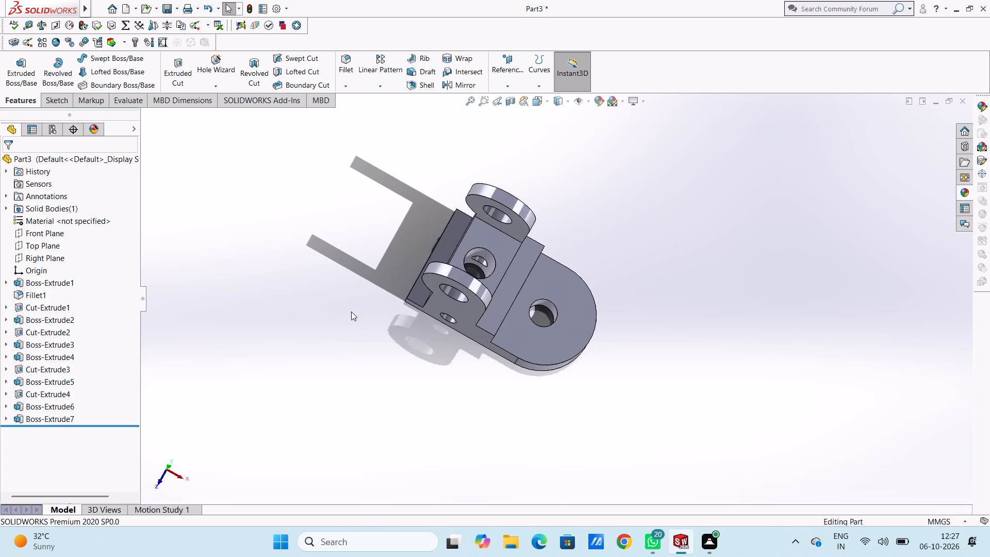
key(ctrl+1)
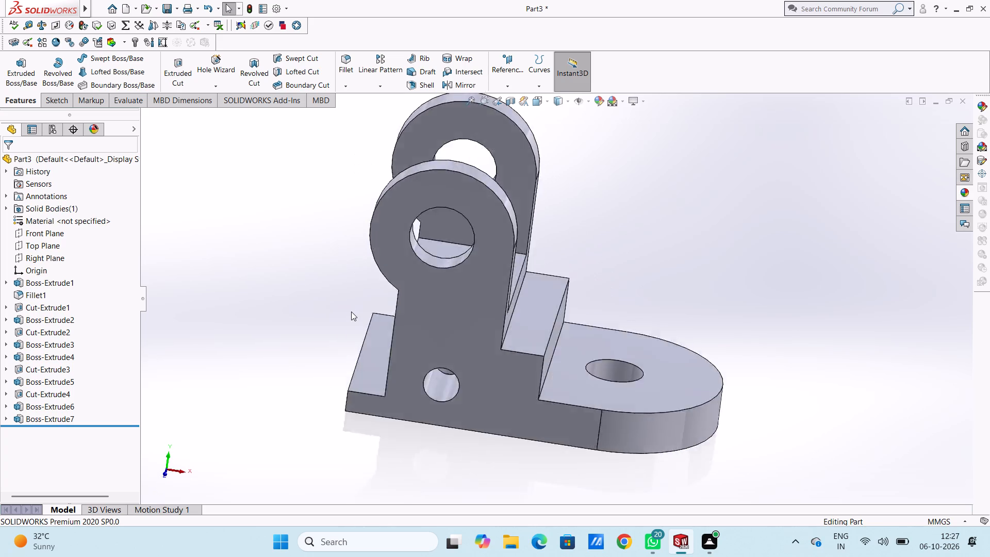
key(ctrl+3)
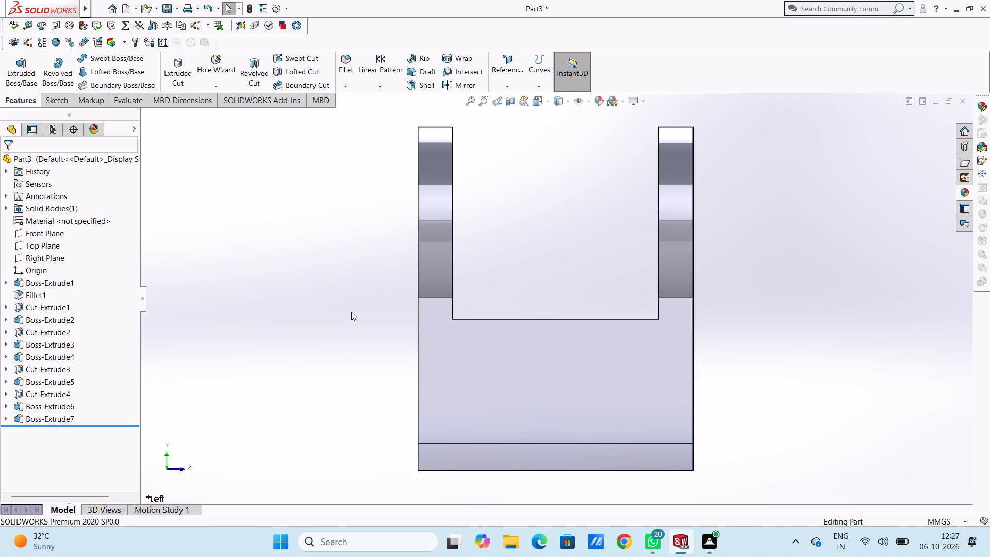
key(ctrl+4)
scroll(351, 312, up, 6)
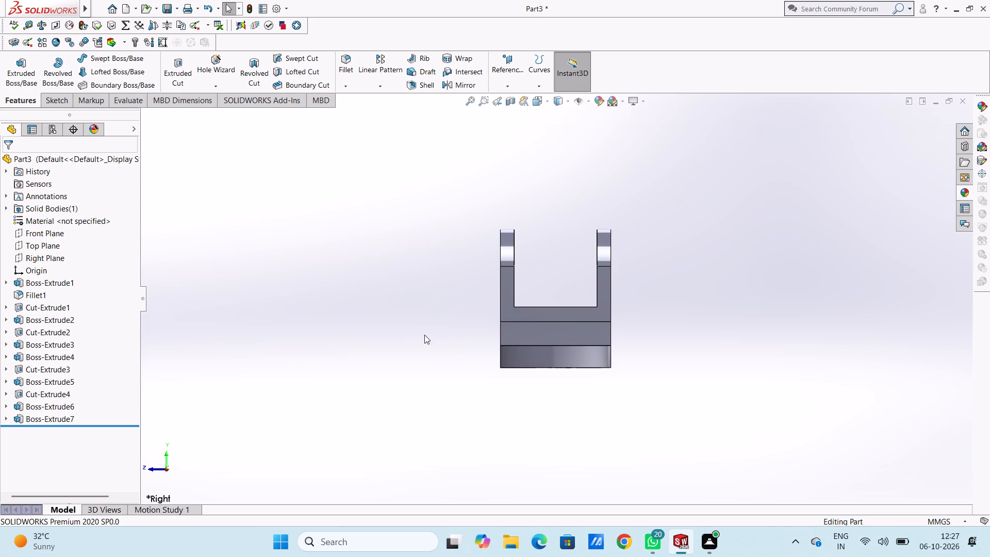
middle_drag(421, 297, 448, 333)
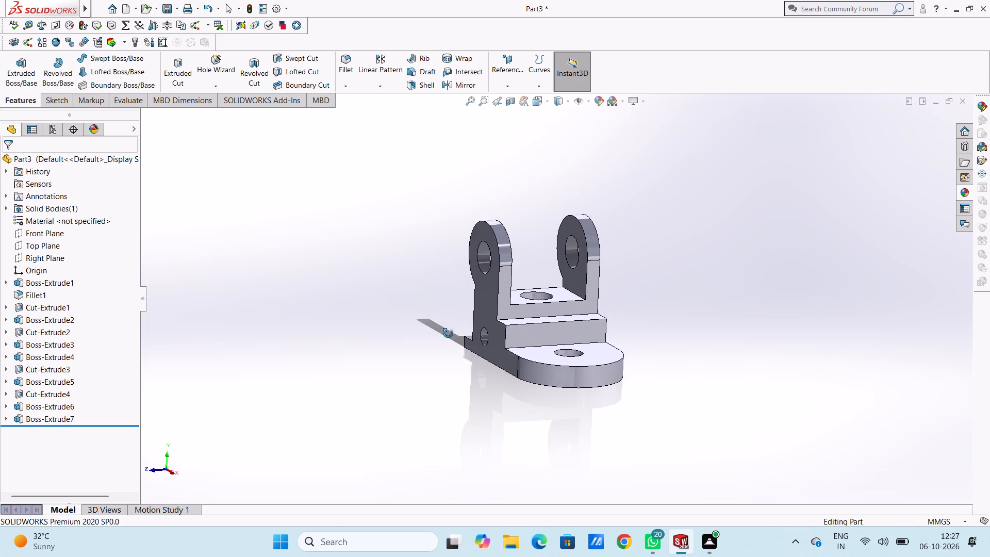
middle_drag(448, 333, 453, 337)
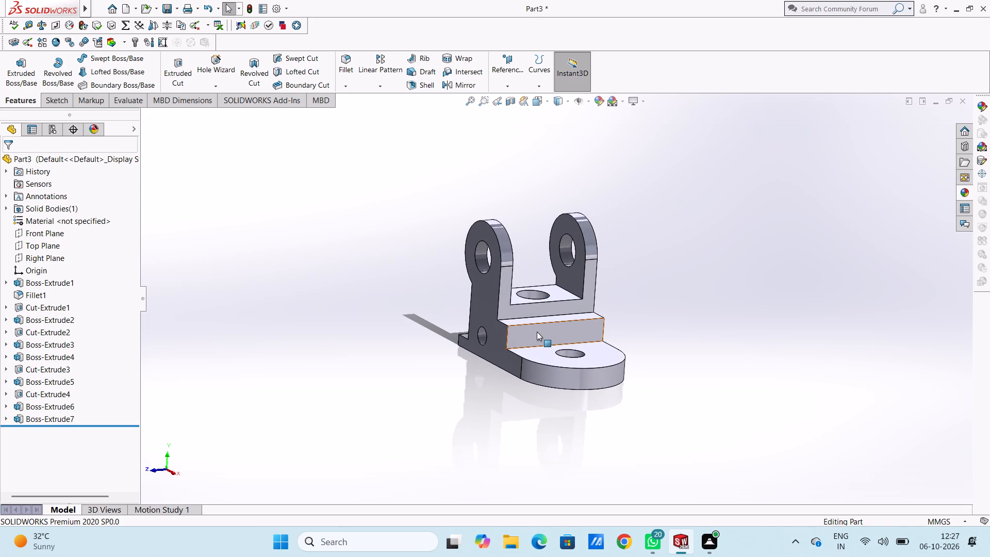
Start a new sketch on the step's vertical face above the rounded end, viewed from the right side.
click(536, 334)
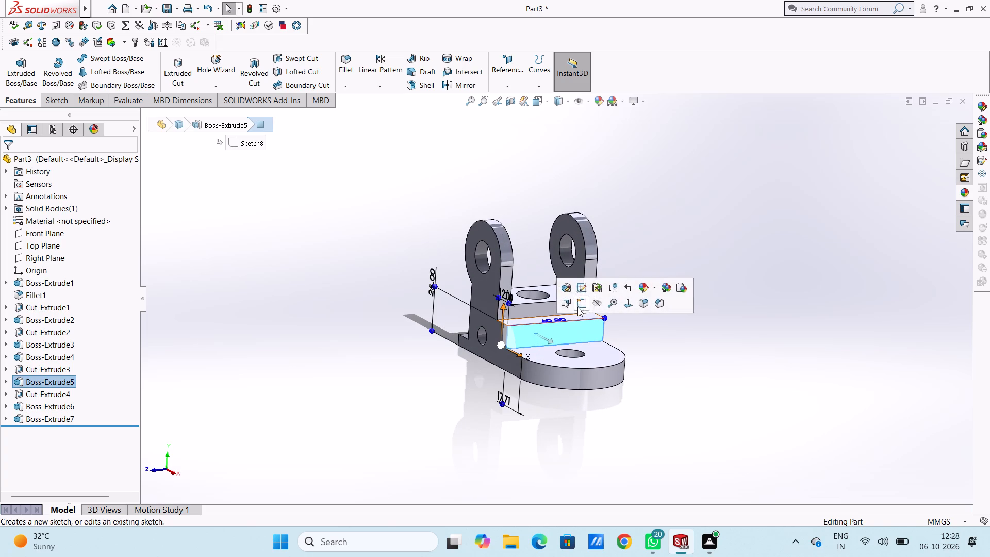
click(584, 301)
click(703, 338)
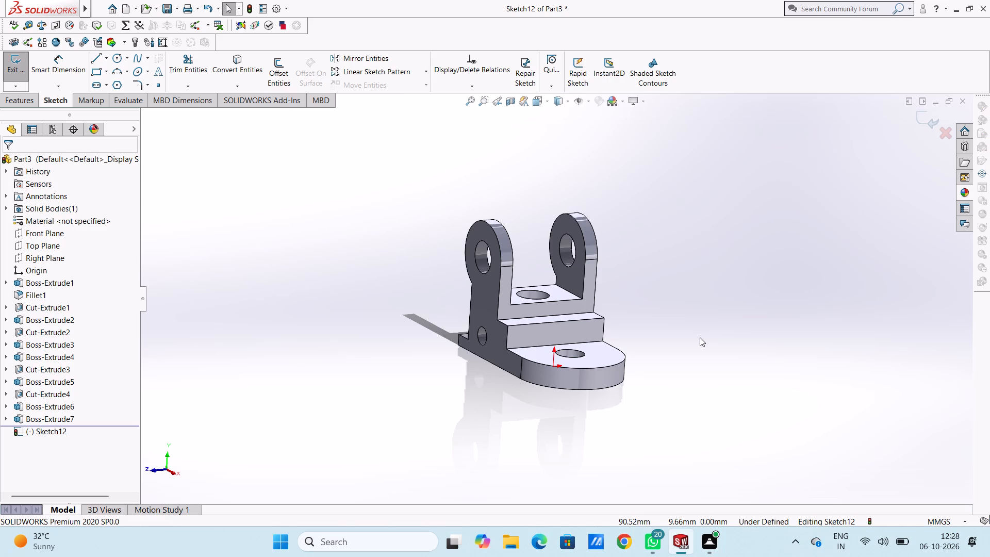
key(ctrl+4)
scroll(700, 337, up, 5)
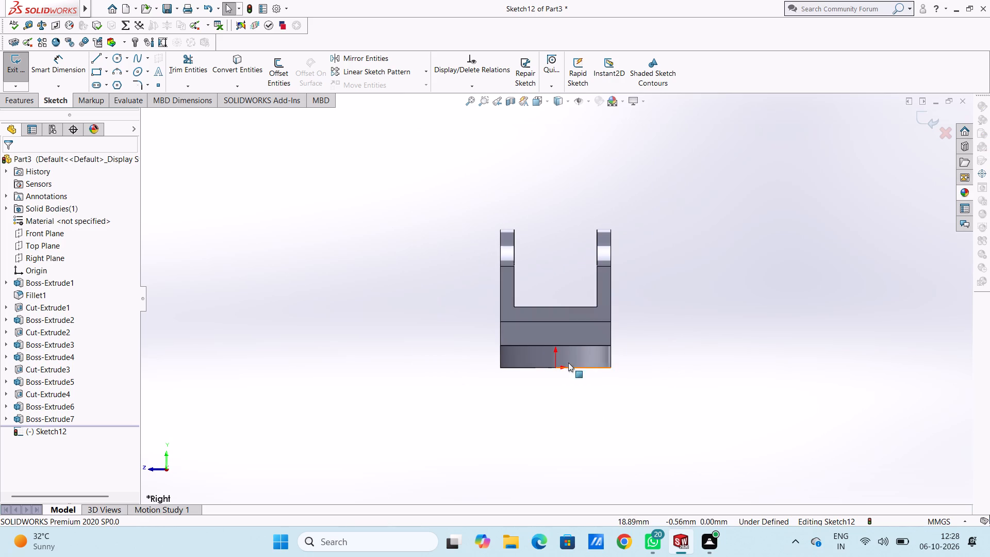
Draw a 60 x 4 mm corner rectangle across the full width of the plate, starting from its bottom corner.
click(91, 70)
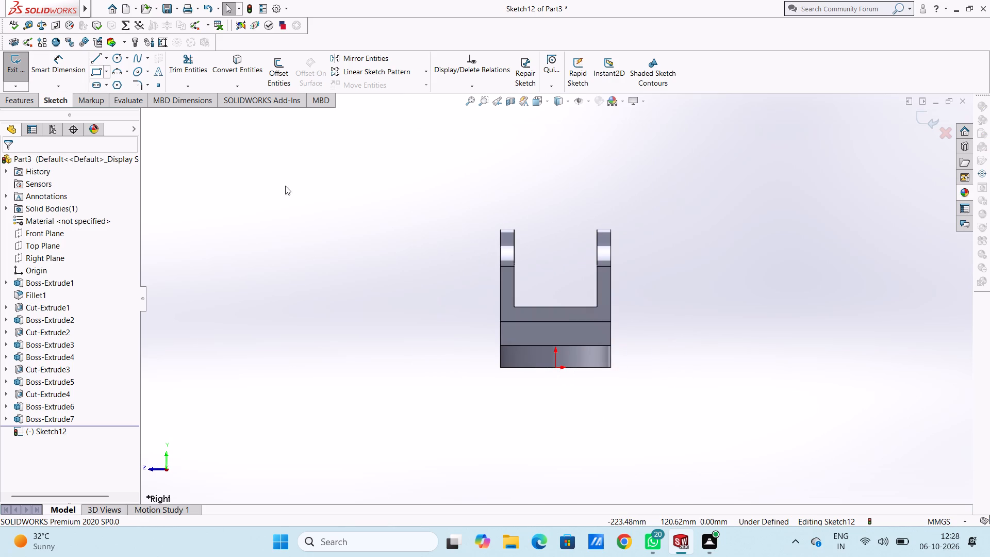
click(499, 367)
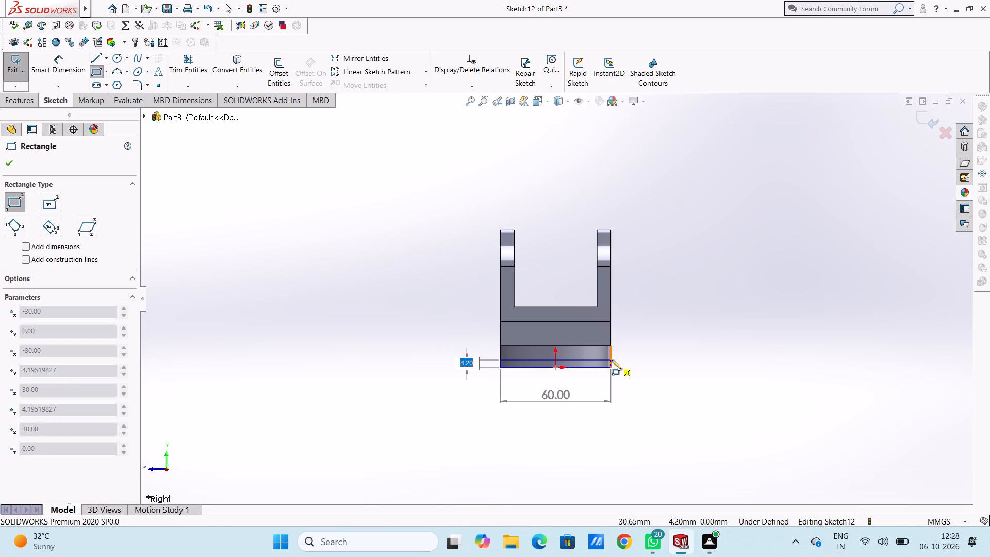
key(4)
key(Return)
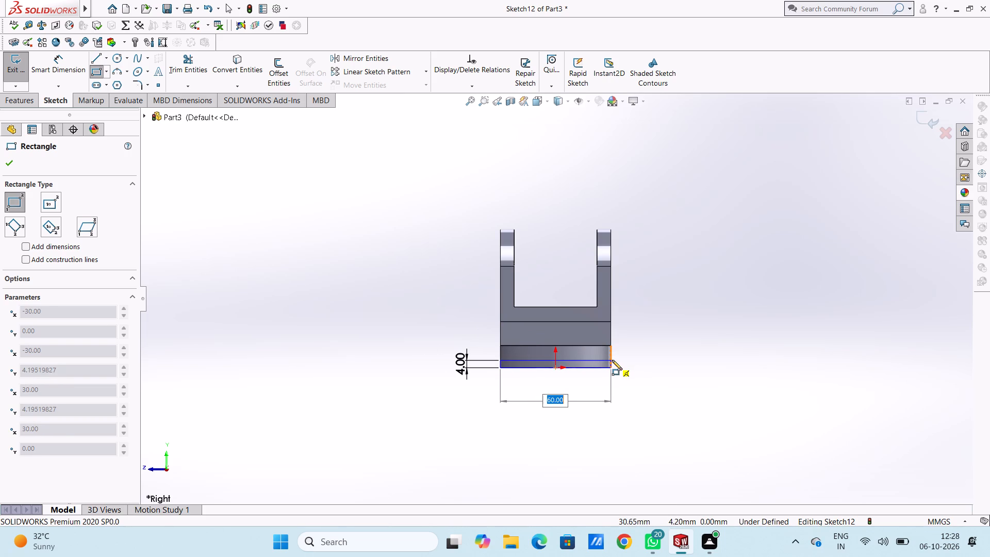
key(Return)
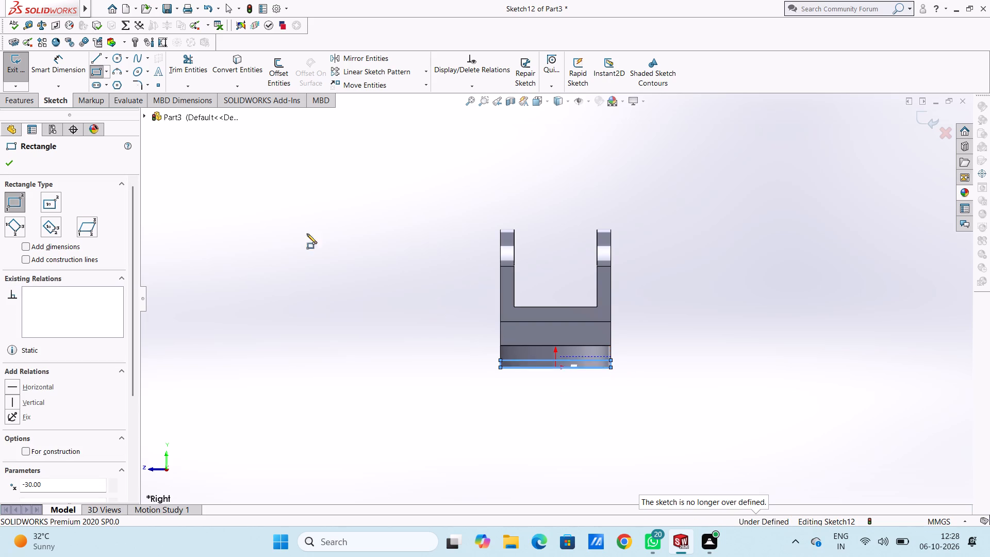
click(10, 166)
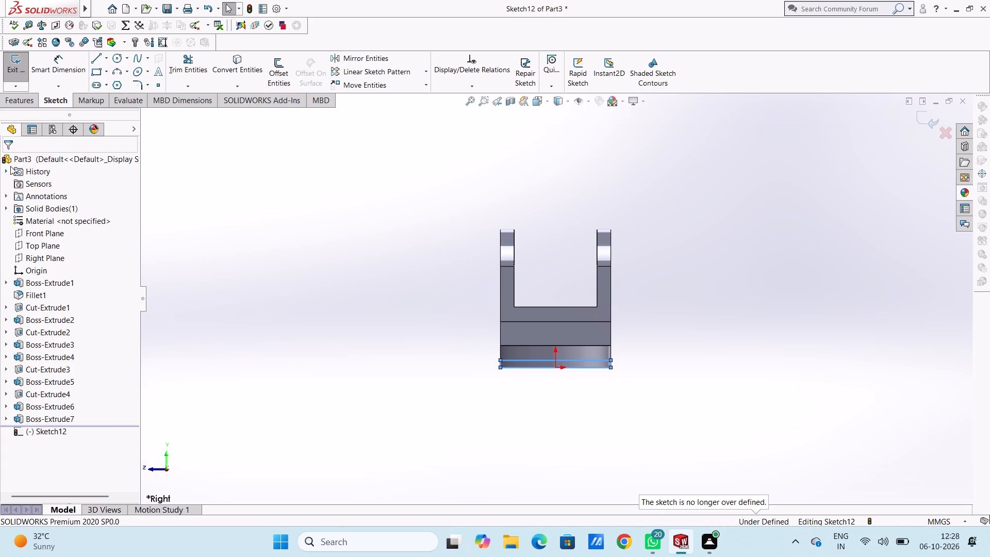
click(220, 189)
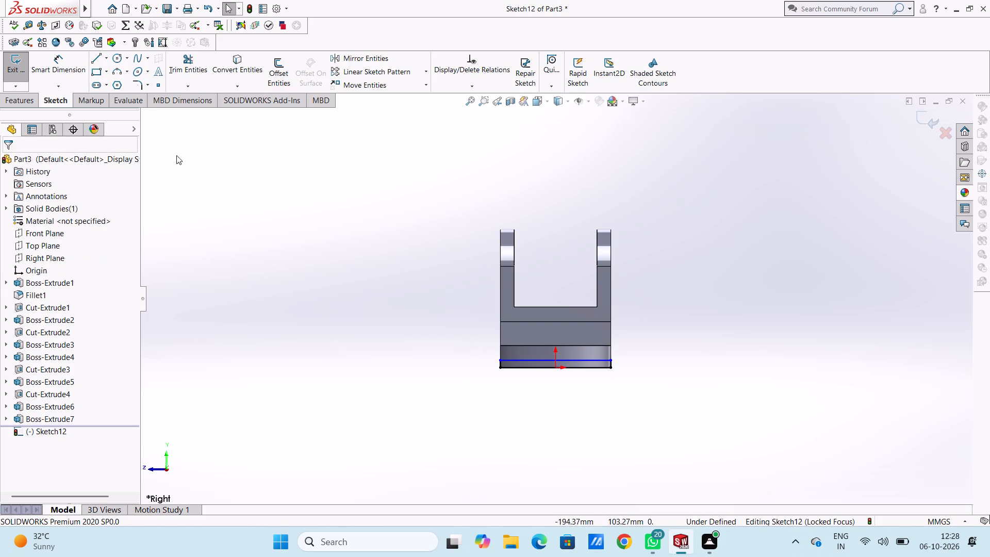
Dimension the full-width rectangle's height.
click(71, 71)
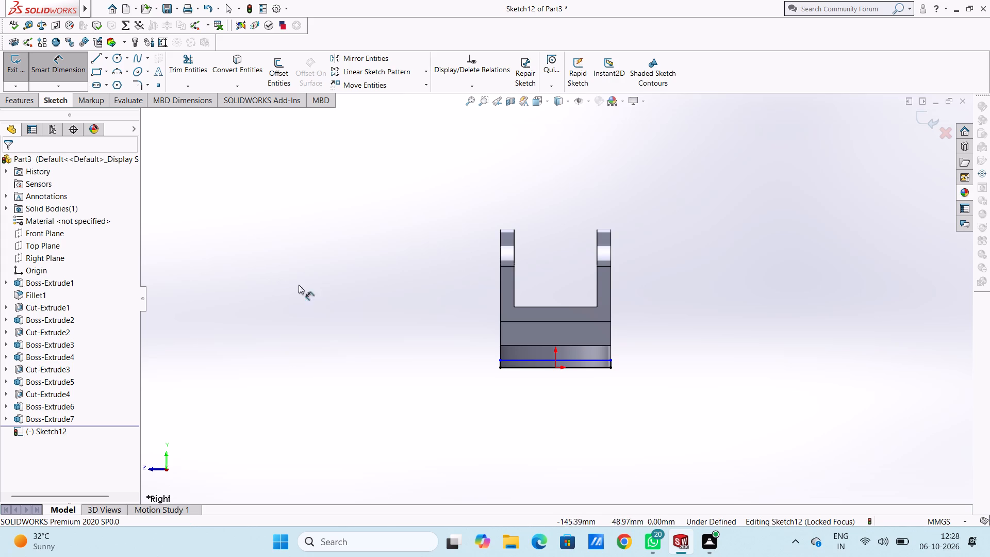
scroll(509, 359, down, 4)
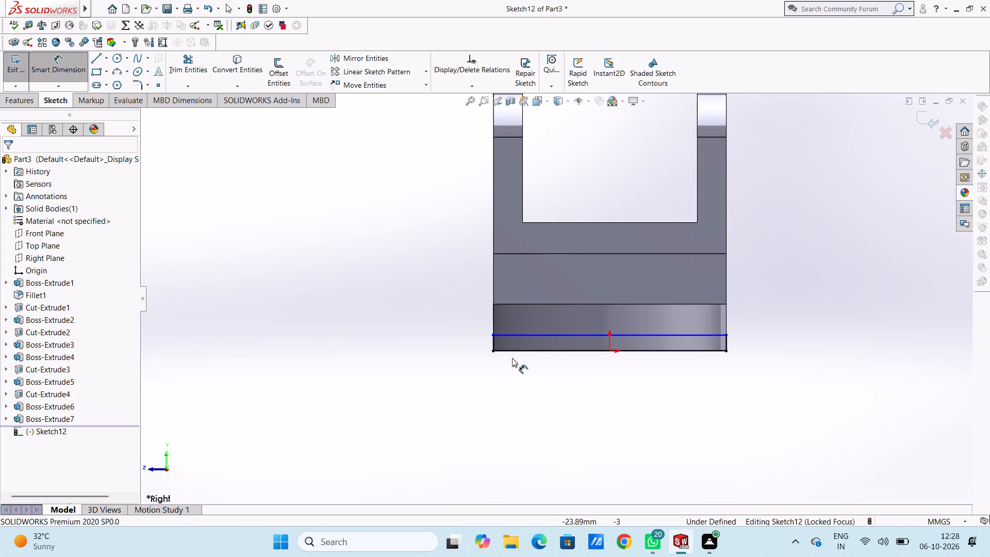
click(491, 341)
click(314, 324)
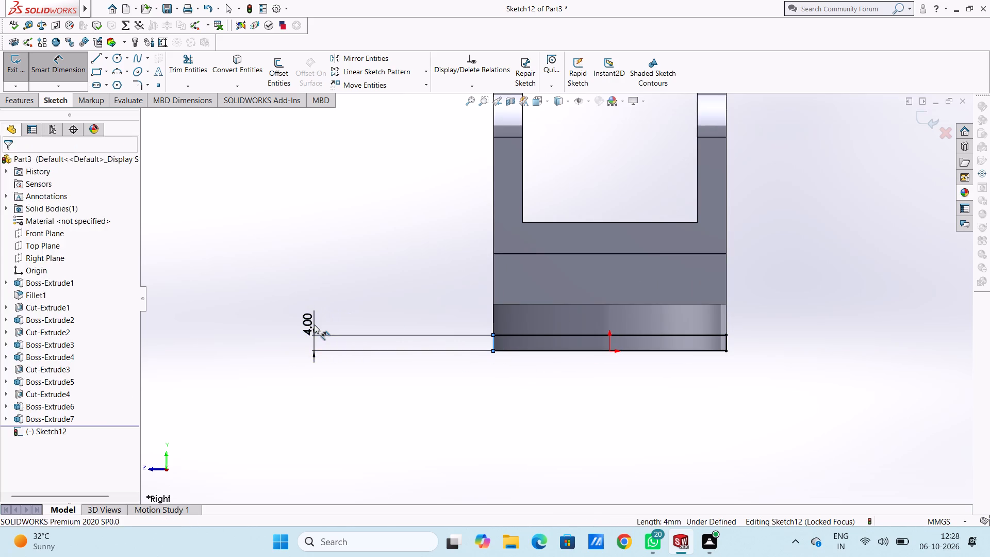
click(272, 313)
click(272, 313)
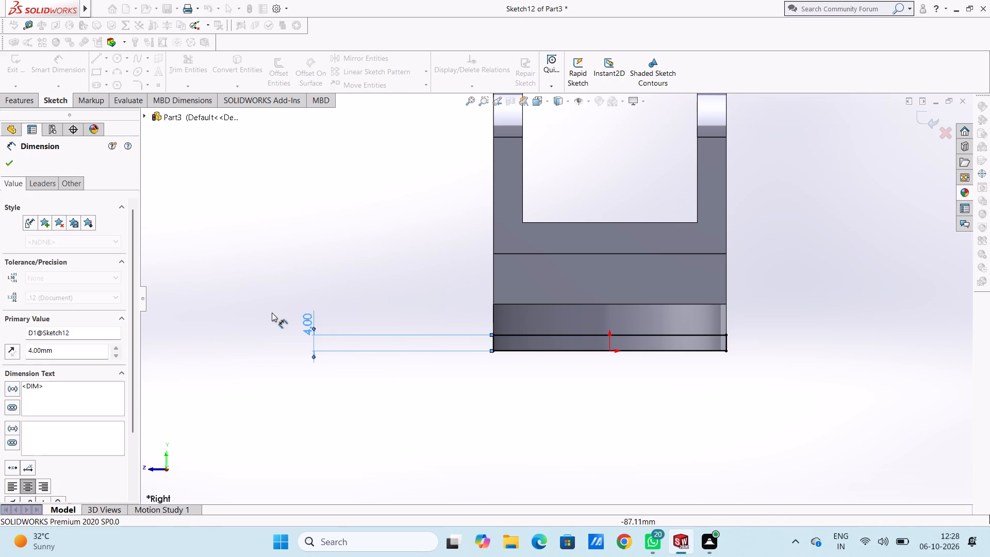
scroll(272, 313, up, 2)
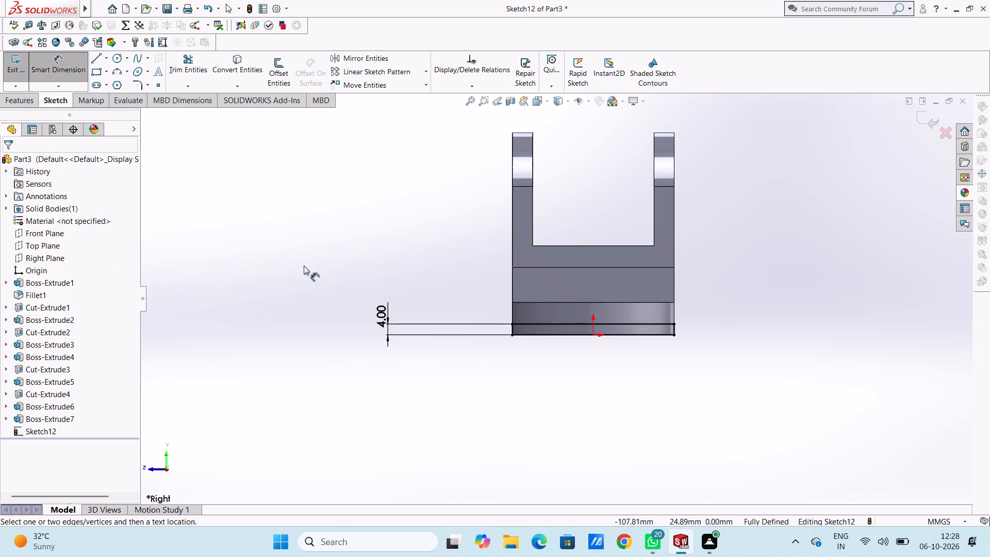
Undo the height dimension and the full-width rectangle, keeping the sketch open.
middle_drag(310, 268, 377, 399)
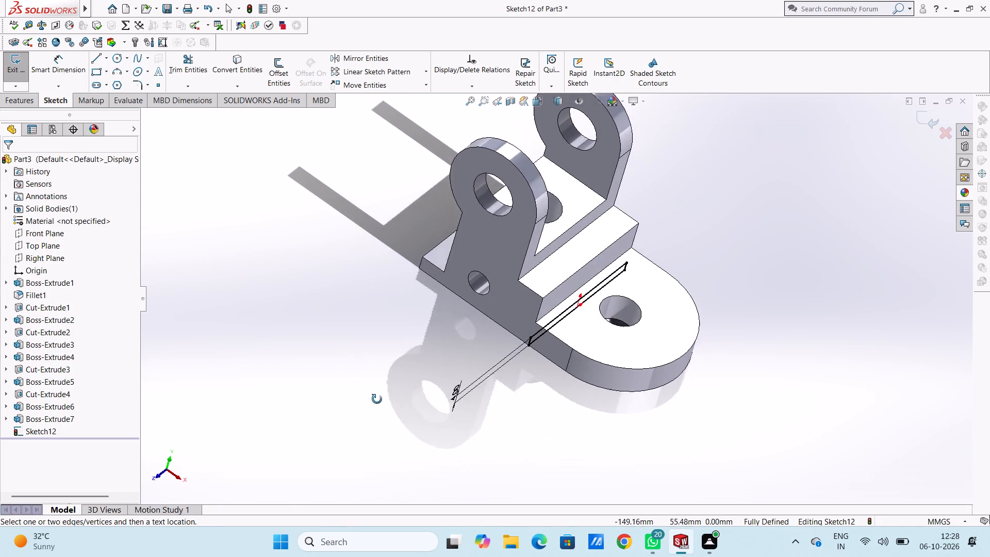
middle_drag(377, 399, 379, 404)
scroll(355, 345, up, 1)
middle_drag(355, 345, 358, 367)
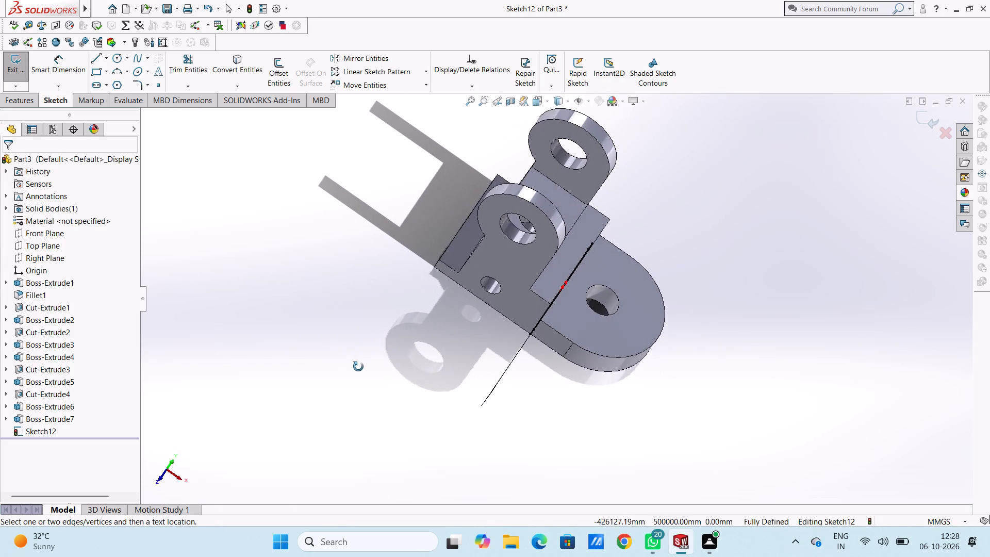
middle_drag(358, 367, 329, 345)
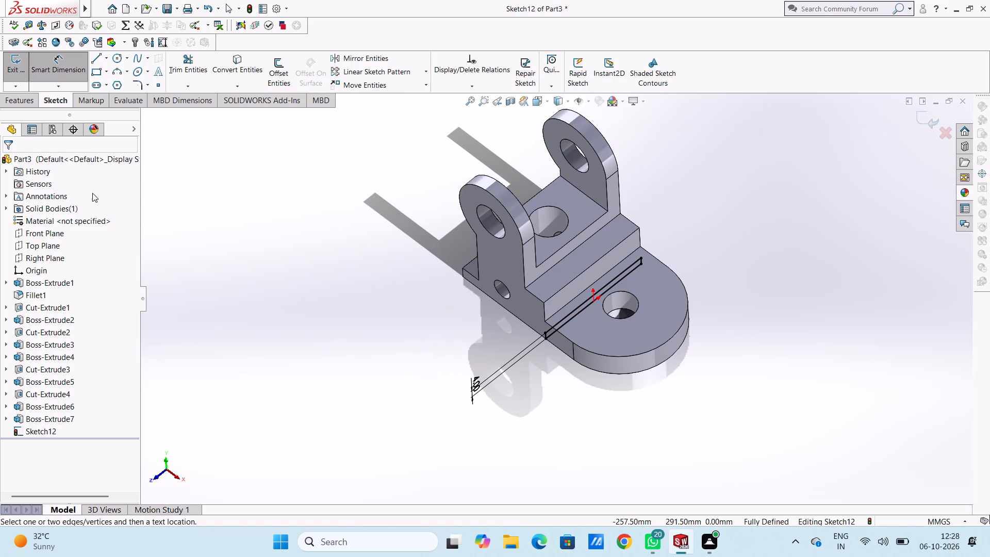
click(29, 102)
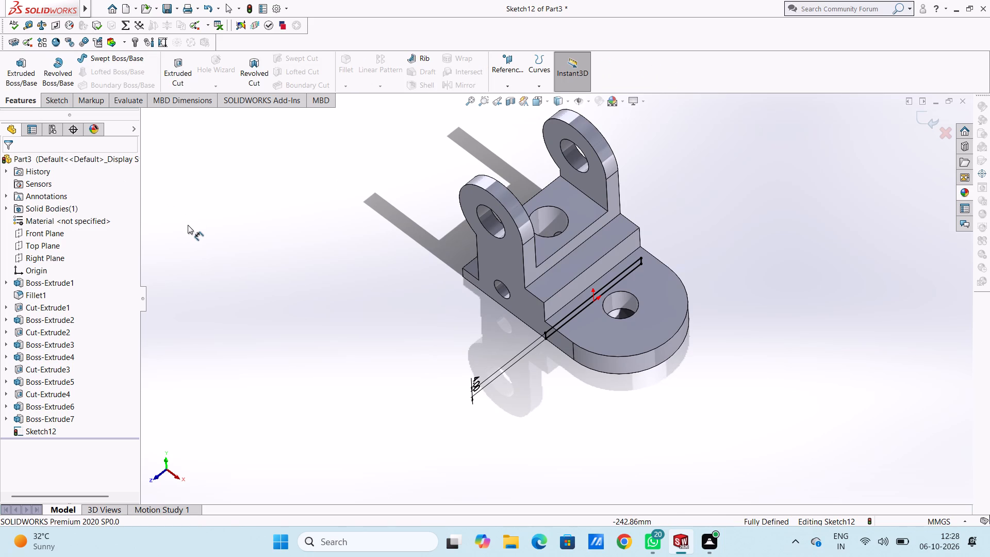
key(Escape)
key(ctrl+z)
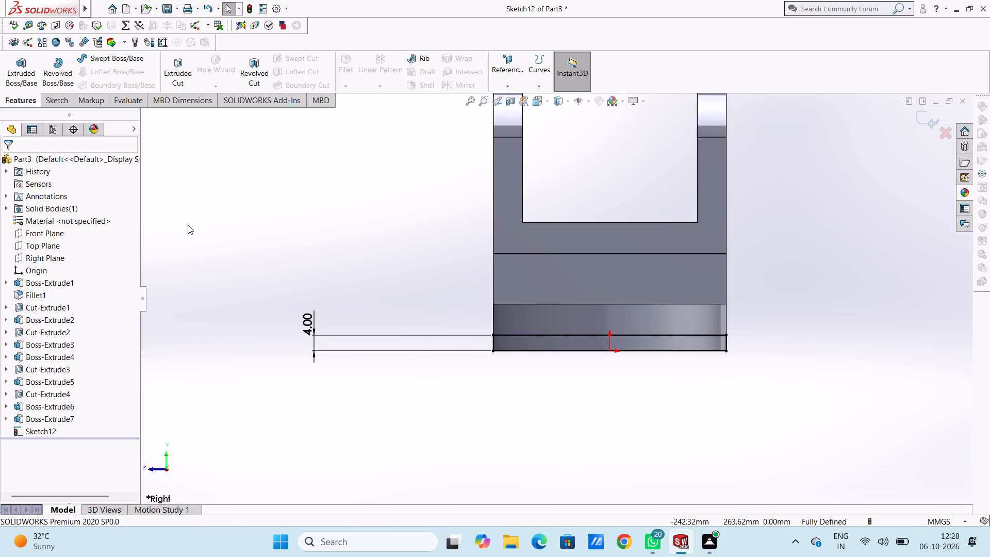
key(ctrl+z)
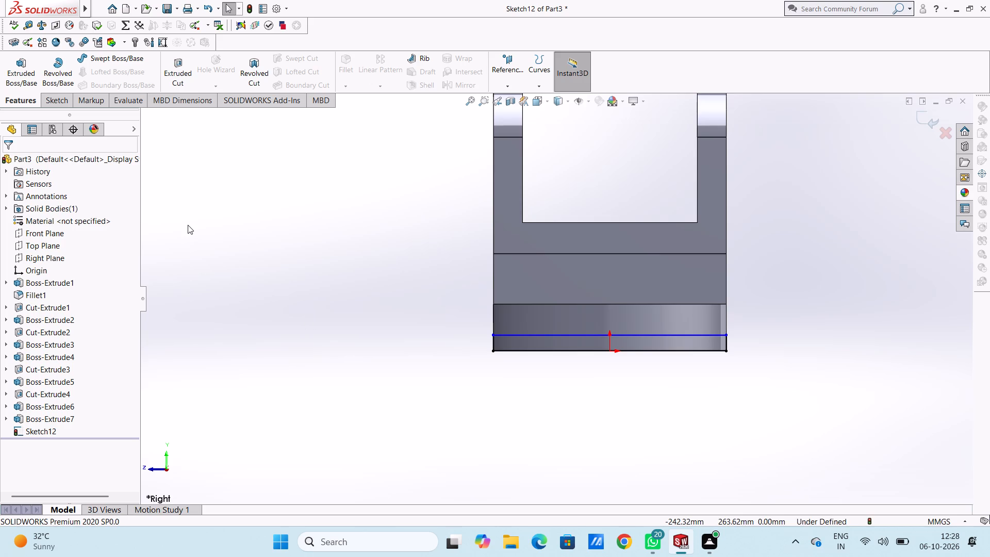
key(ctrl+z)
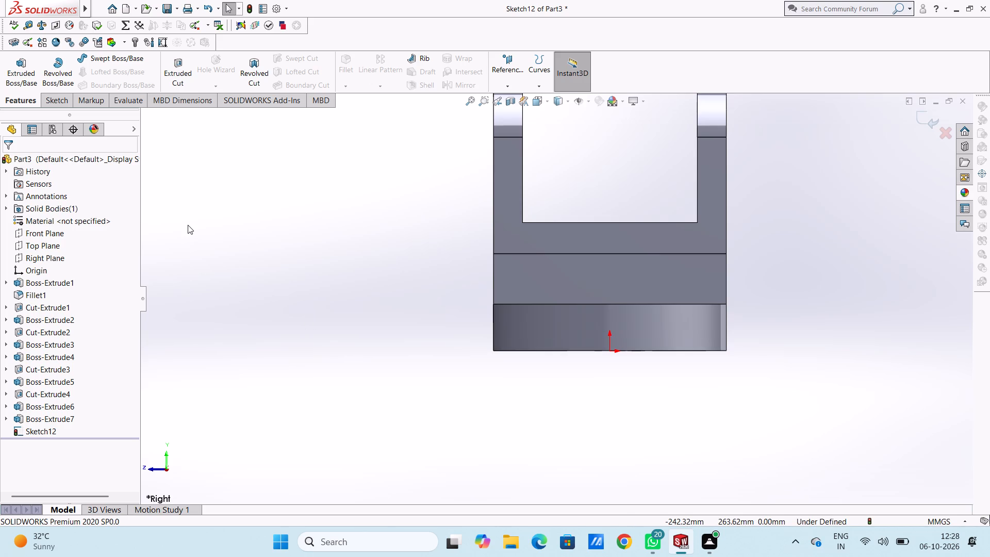
Draw a 40 x 4 mm corner rectangle on the plate's bottom edge, inset from both sides.
click(51, 95)
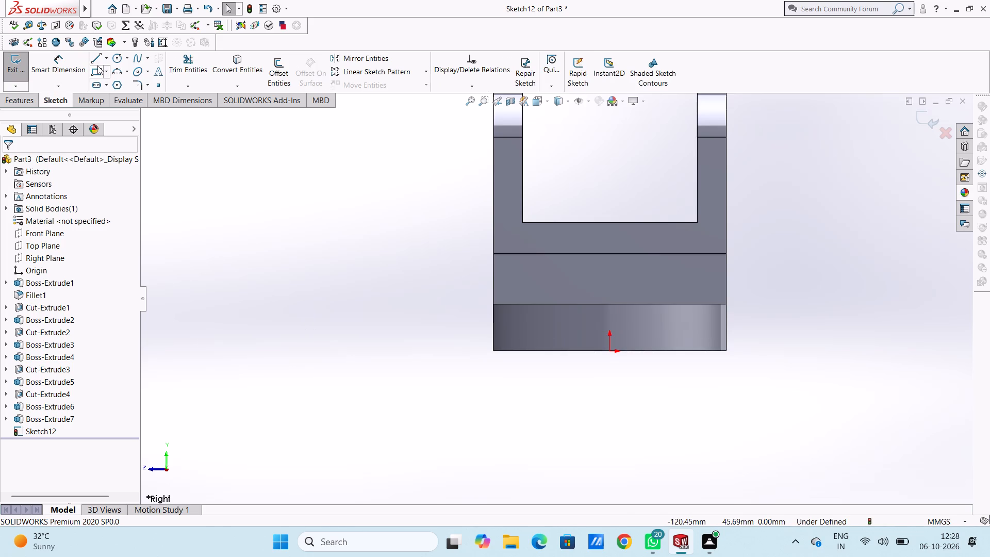
click(97, 68)
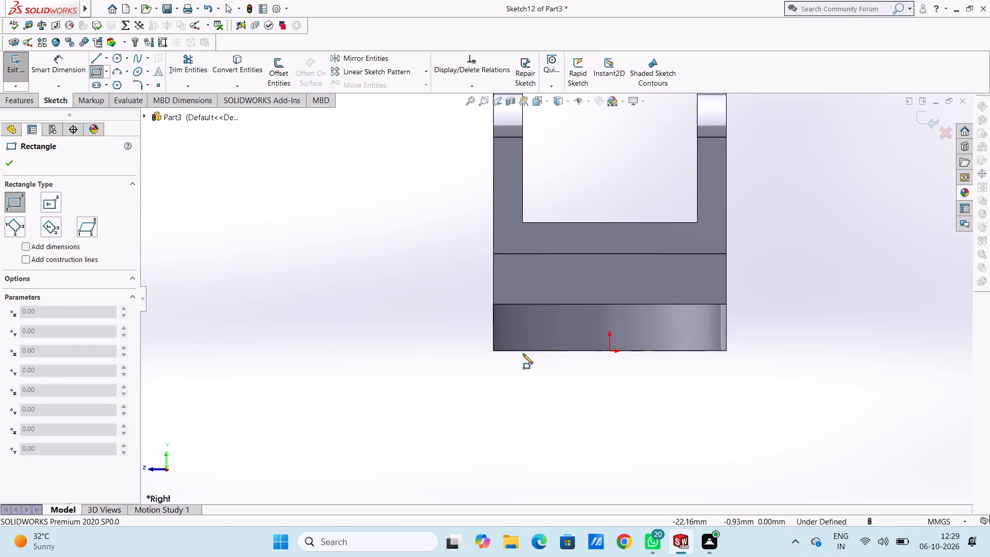
click(520, 352)
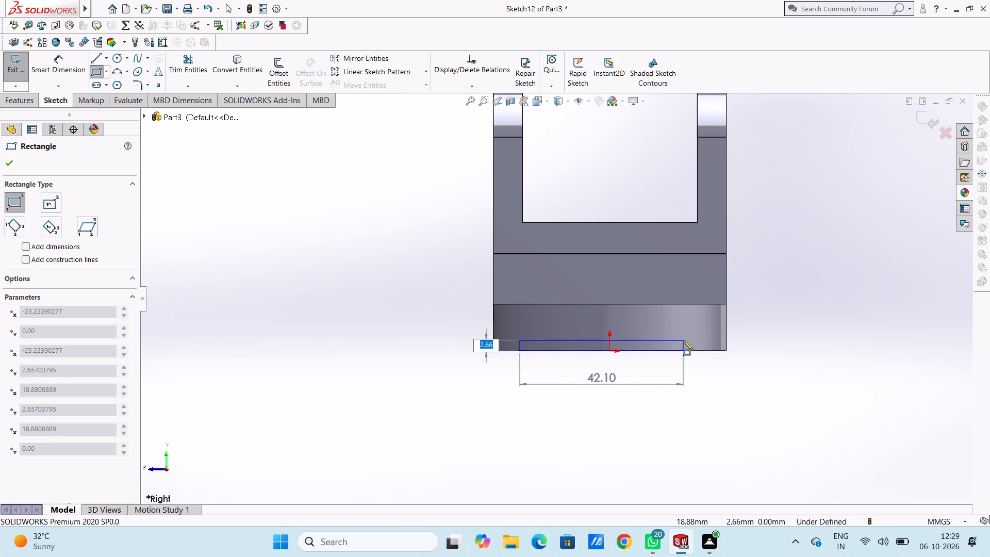
key(4)
key(Return)
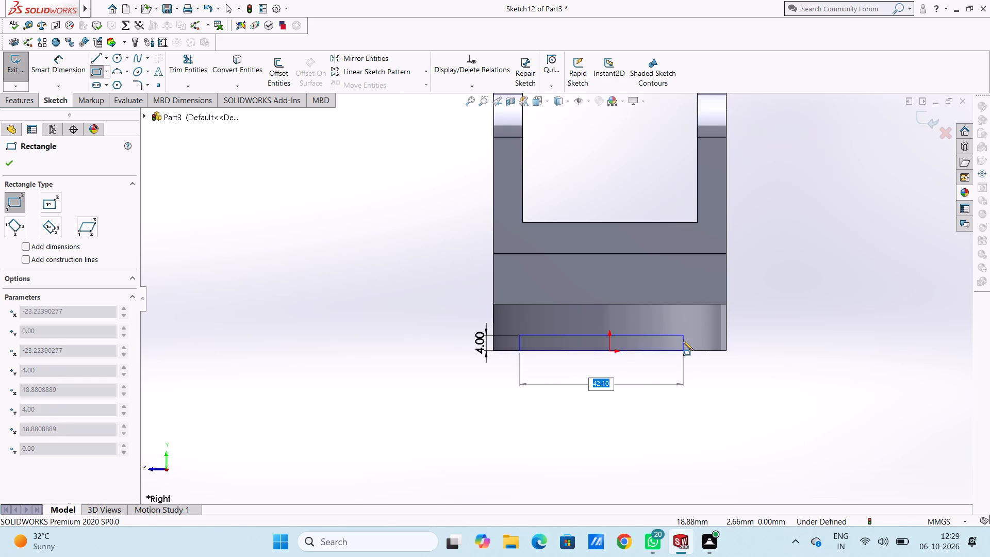
text(40)
key(Return)
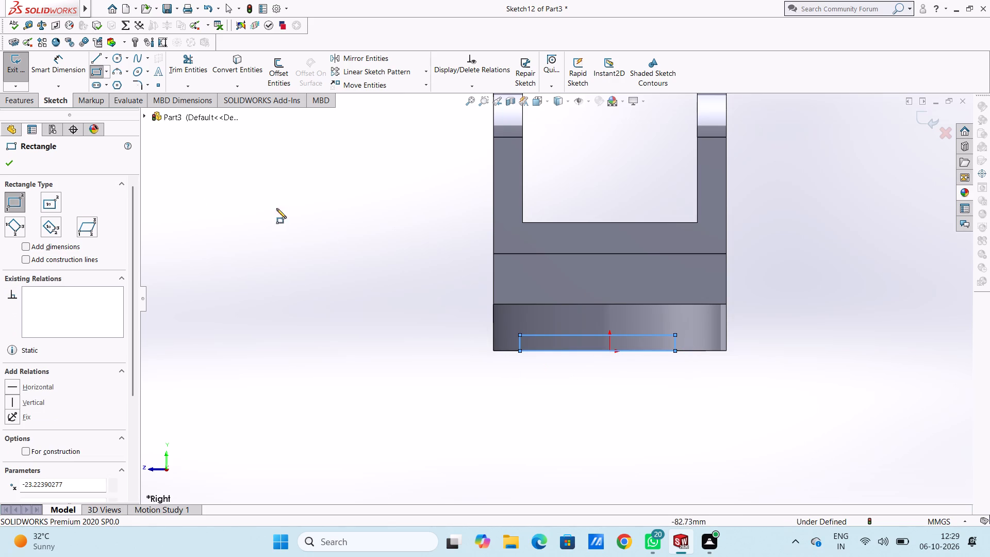
click(16, 159)
Dimension the rectangle's height and its length along the bottom edge.
click(58, 62)
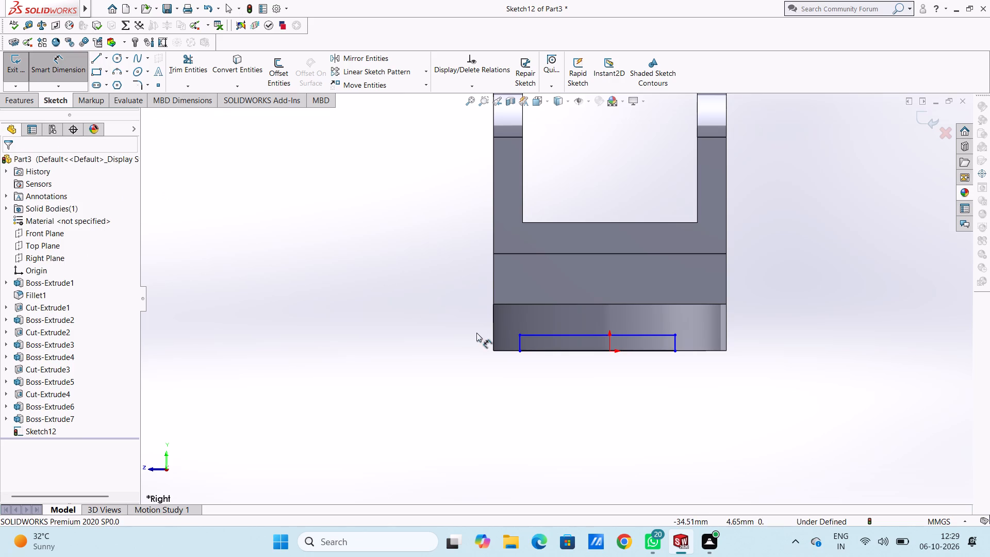
click(519, 340)
click(313, 341)
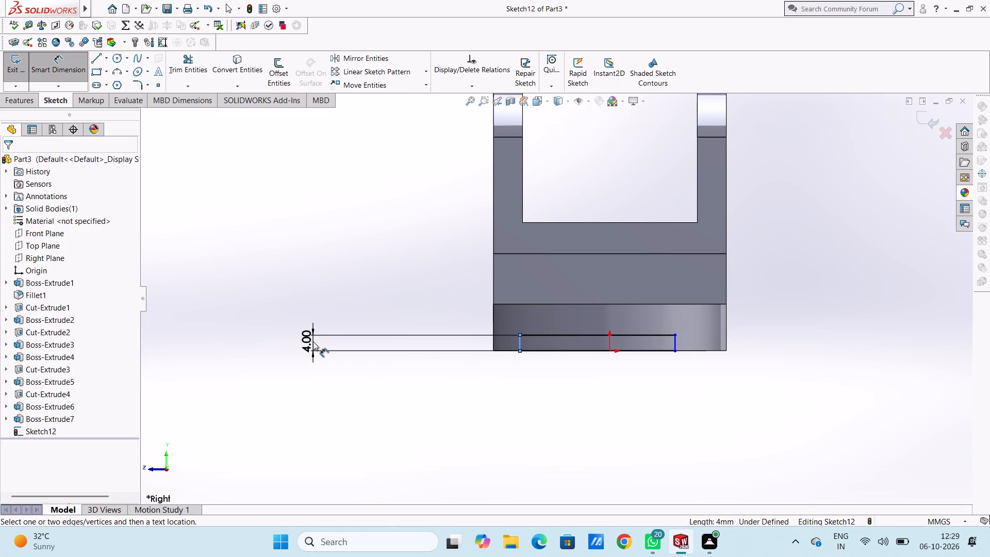
click(272, 328)
click(279, 298)
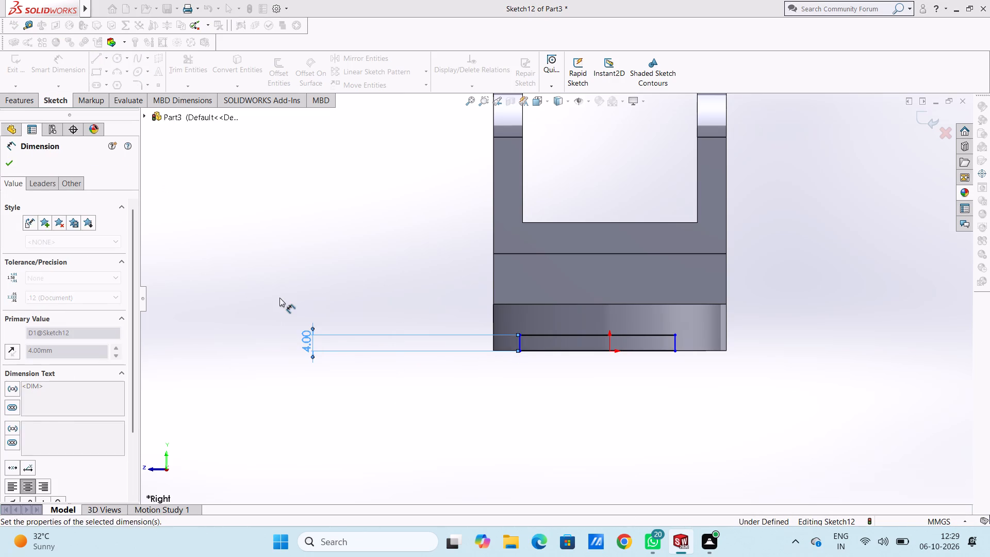
click(588, 351)
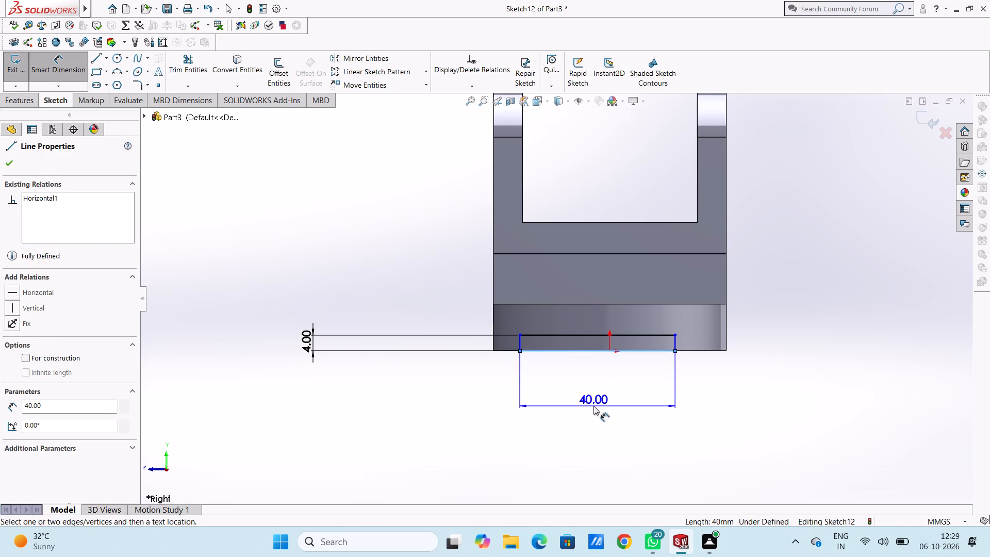
click(593, 408)
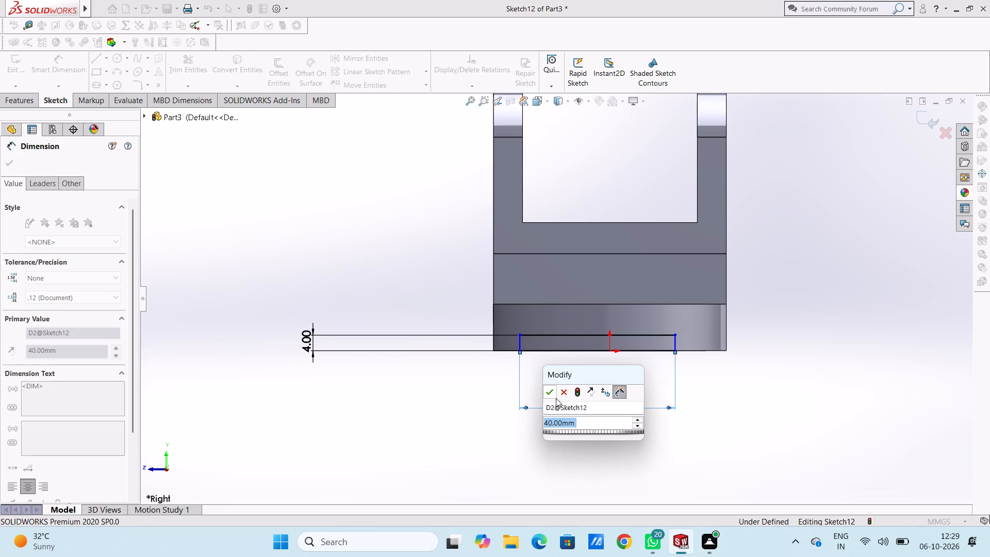
drag(552, 395, 547, 395)
click(491, 396)
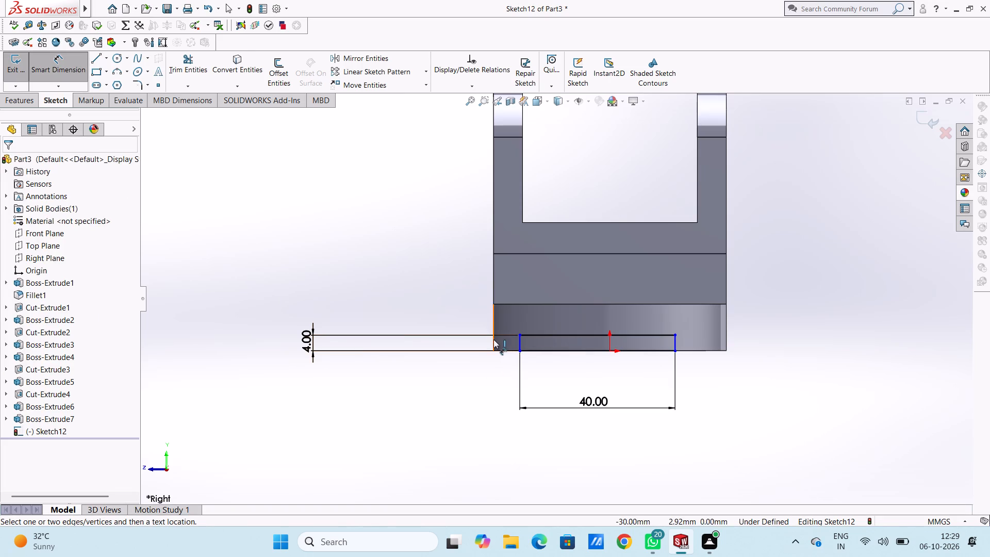
Set the distance between the plate's side edge and the rectangle's nearest short side to 10 mm.
click(492, 338)
click(518, 340)
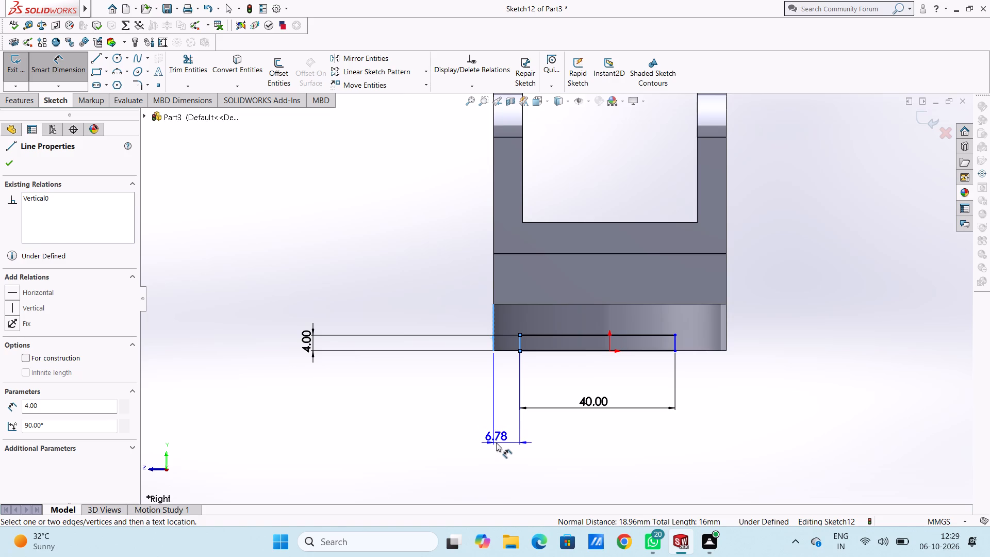
click(498, 445)
text(10)
key(Return)
click(433, 399)
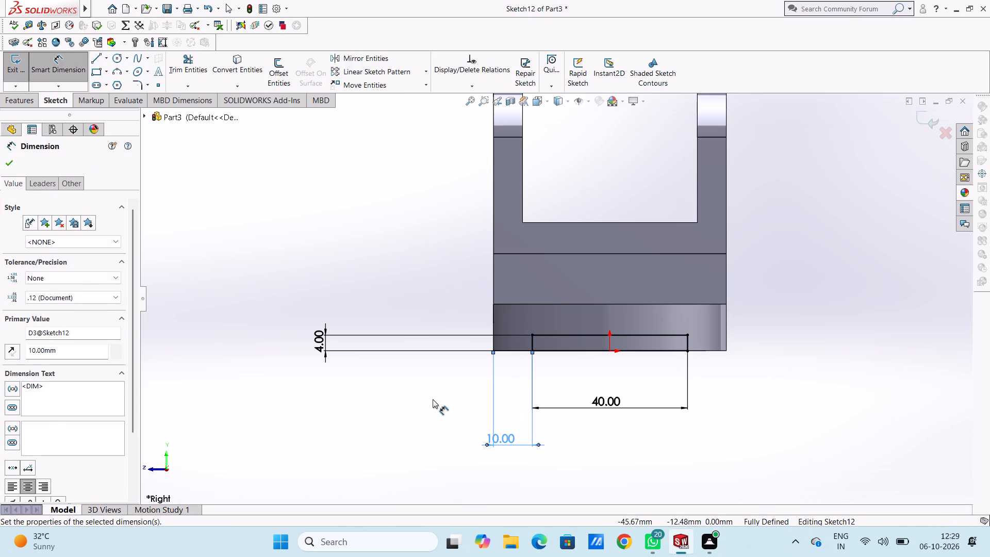
Cut-extrude the 40 x 4 mm rectangle 60 mm blind, in the reversed direction toward the plate's rounded end.
middle_drag(302, 250, 372, 313)
click(25, 106)
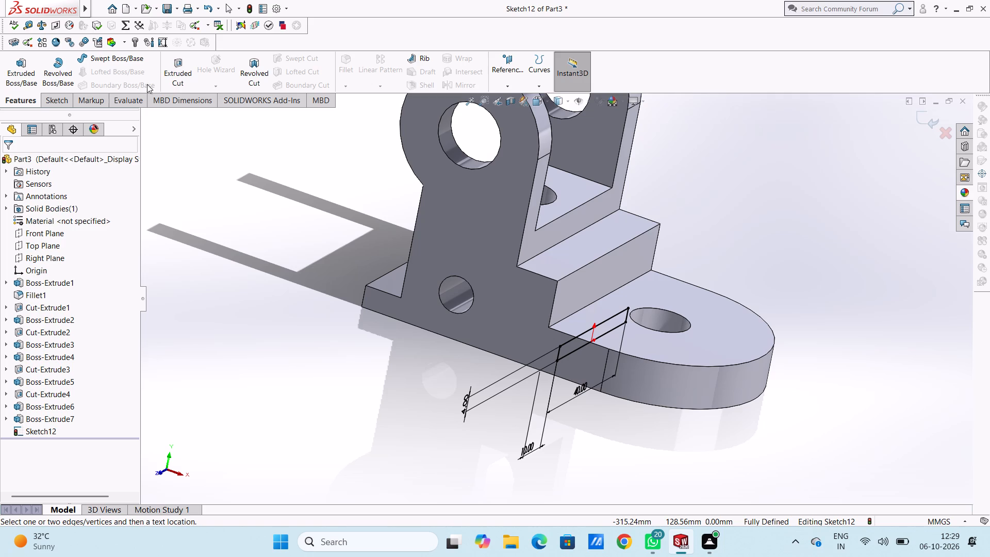
click(176, 66)
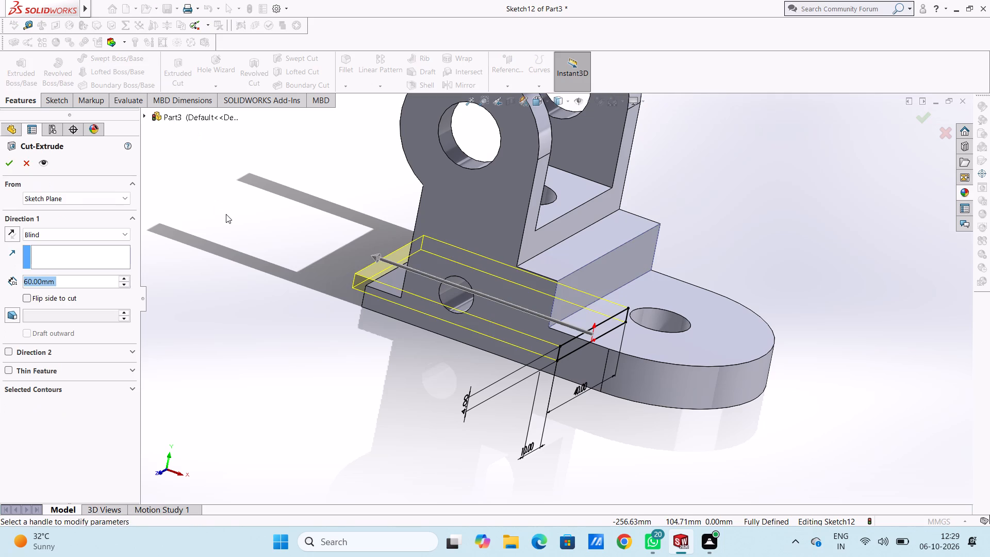
click(12, 235)
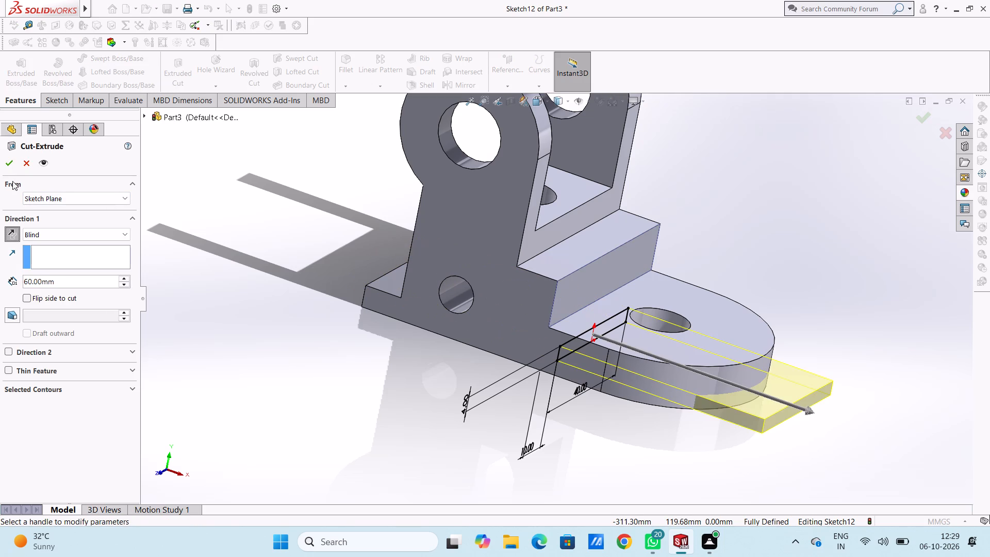
click(12, 168)
click(226, 252)
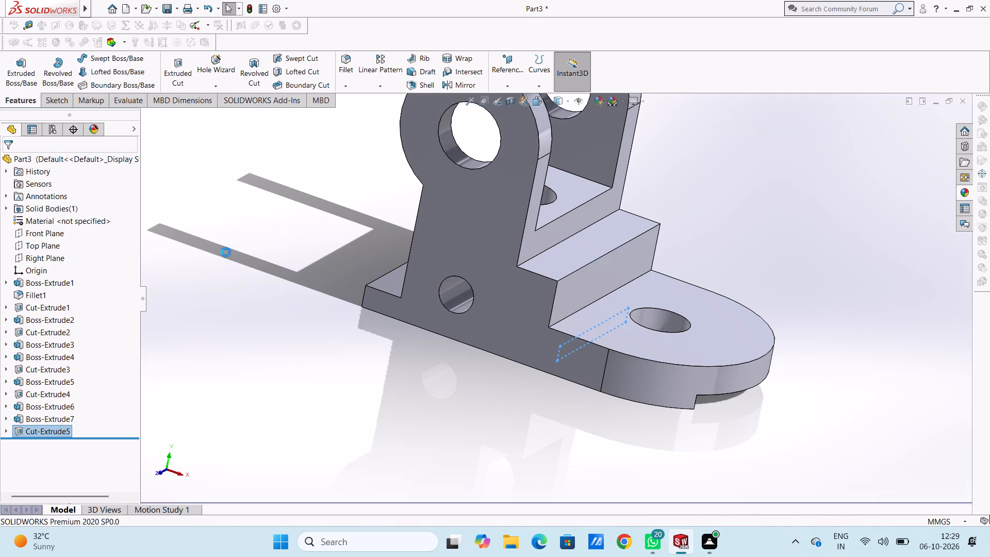
Examine the new base cut and the whole part from several angles, including the isometric view.
scroll(302, 324, up, 2)
middle_drag(312, 306, 235, 237)
scroll(282, 289, up, 1)
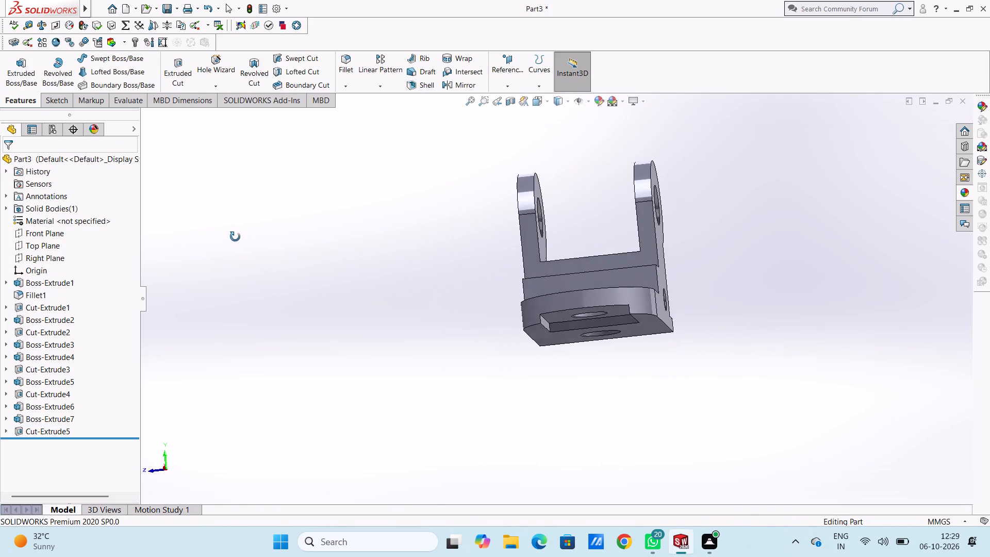
middle_drag(235, 237, 295, 275)
scroll(295, 275, up, 2)
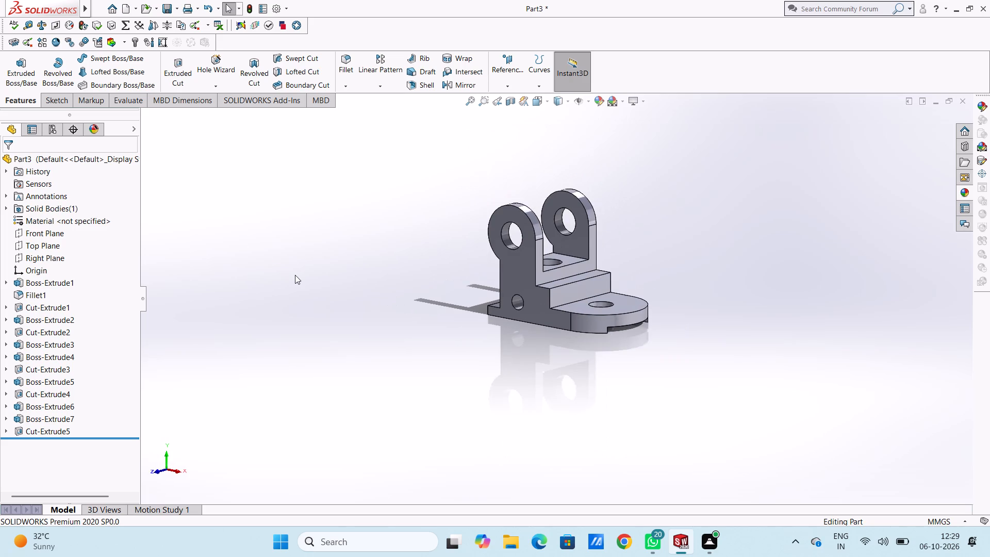
middle_drag(311, 272, 399, 331)
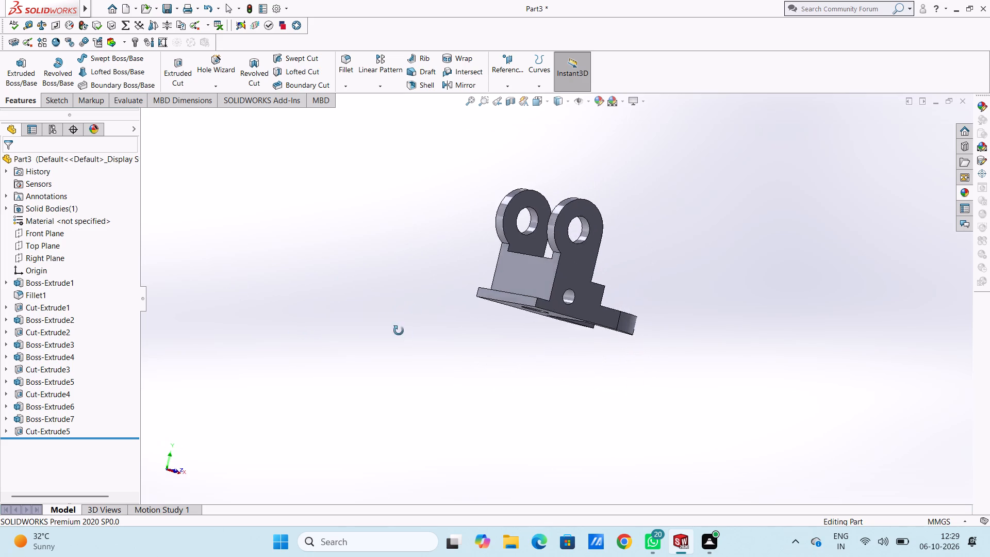
middle_drag(399, 331, 303, 351)
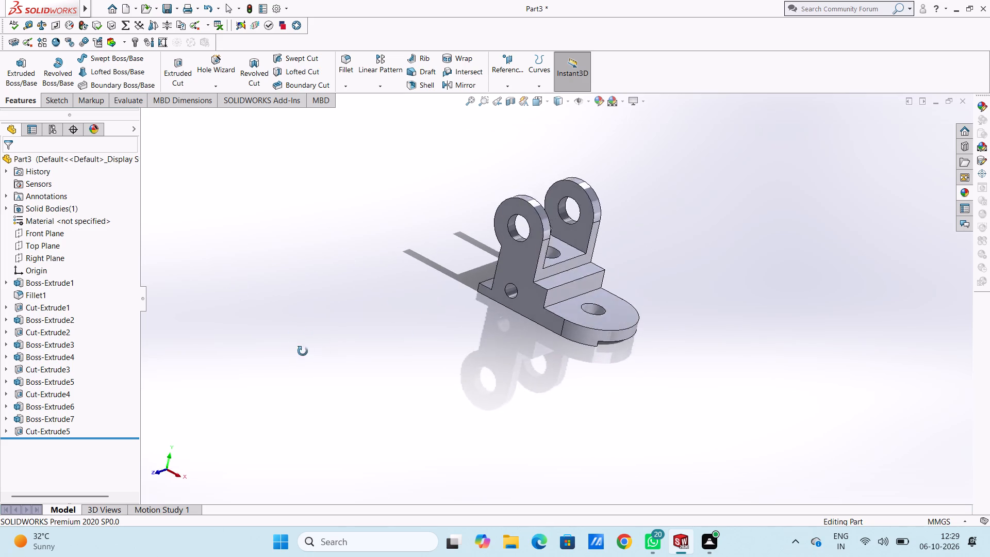
middle_drag(303, 351, 279, 343)
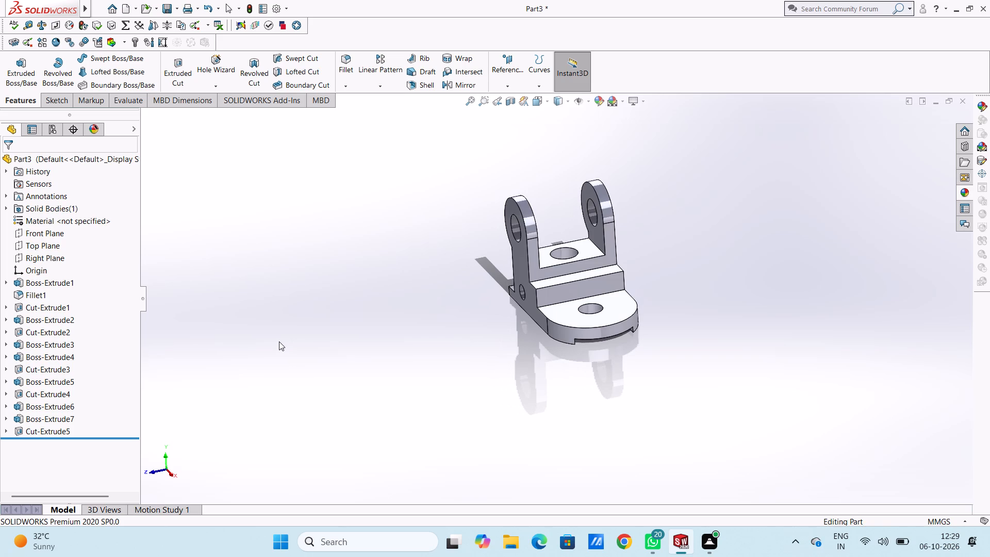
key(ctrl+7)
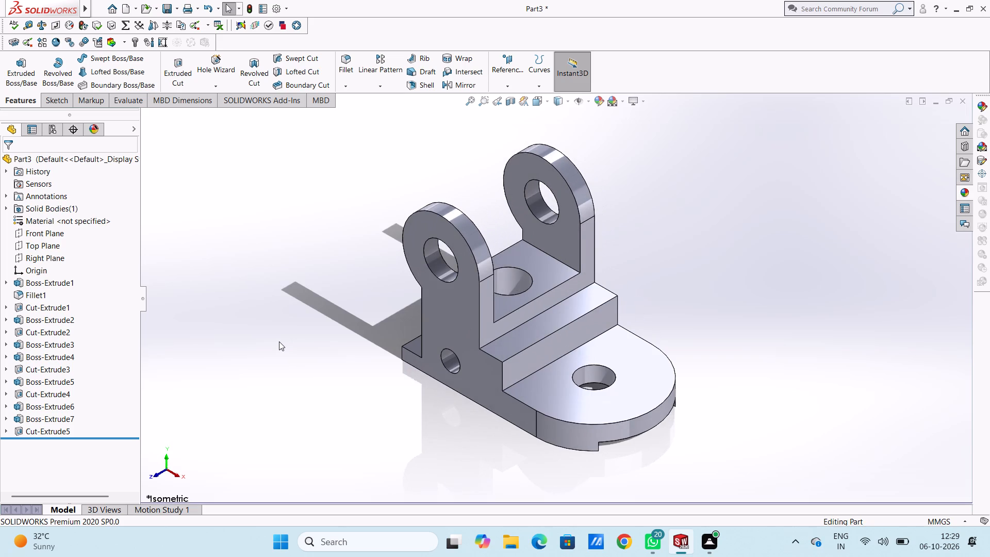
scroll(279, 341, up, 1)
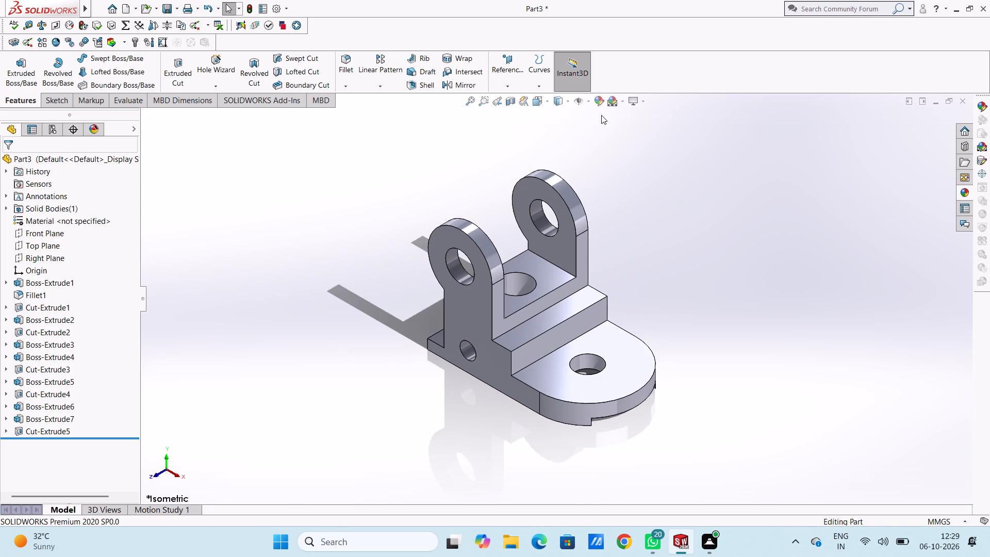
Apply an olive colour with red 126, green 122 and blue 0 to the whole part.
click(598, 106)
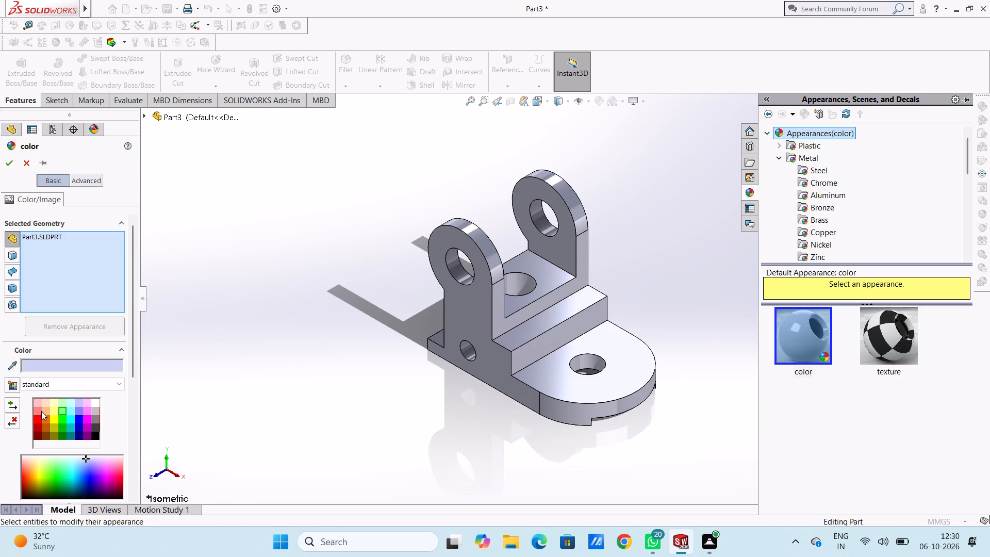
click(34, 415)
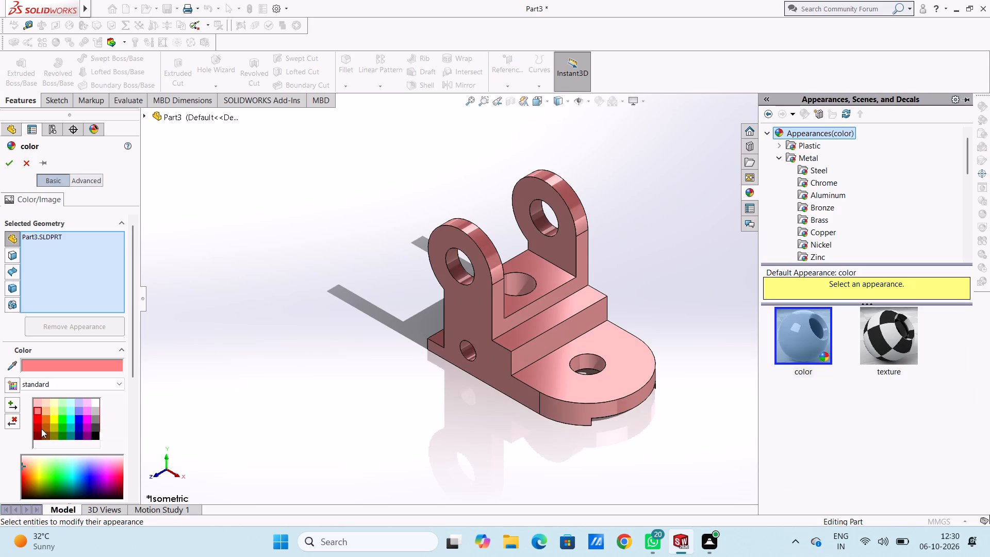
click(39, 428)
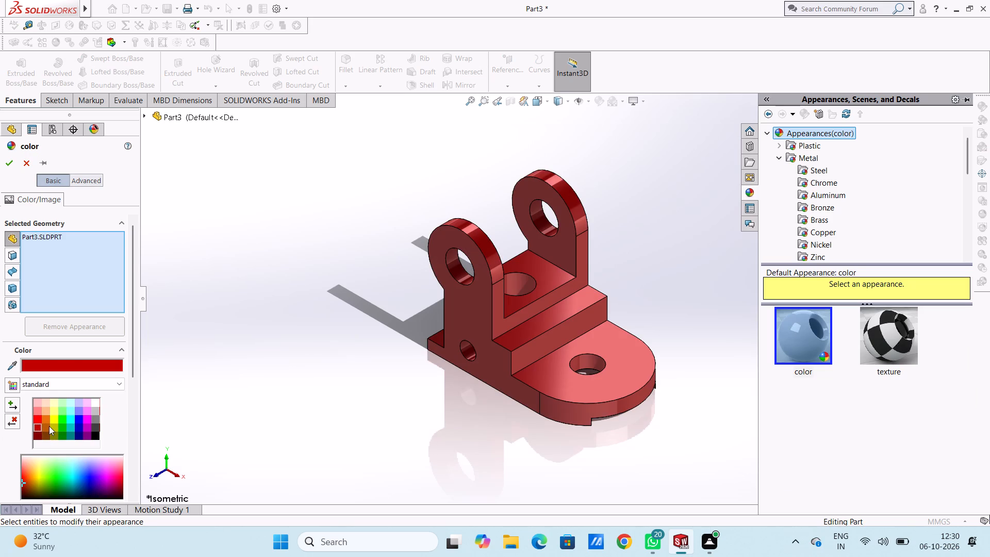
scroll(49, 426, down, 1)
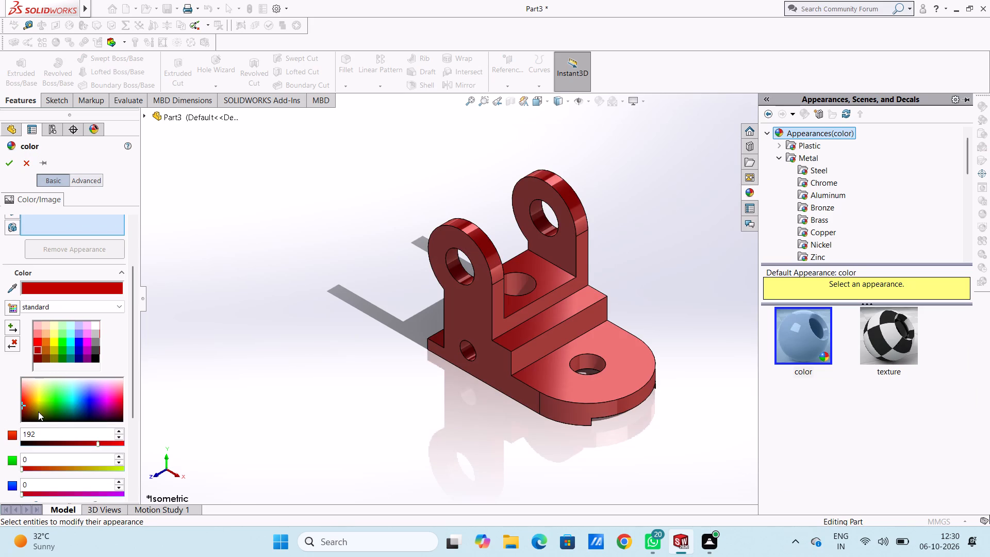
click(38, 411)
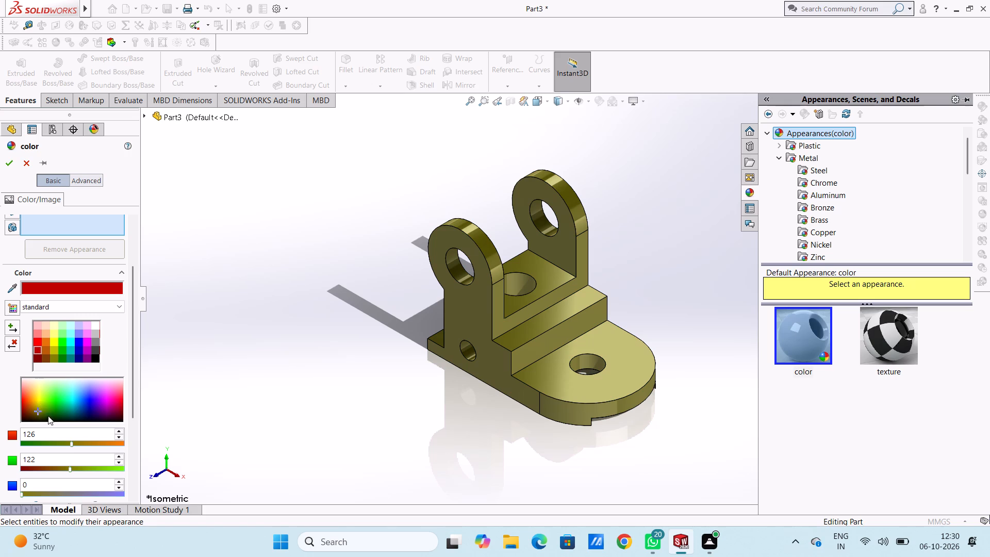
click(10, 167)
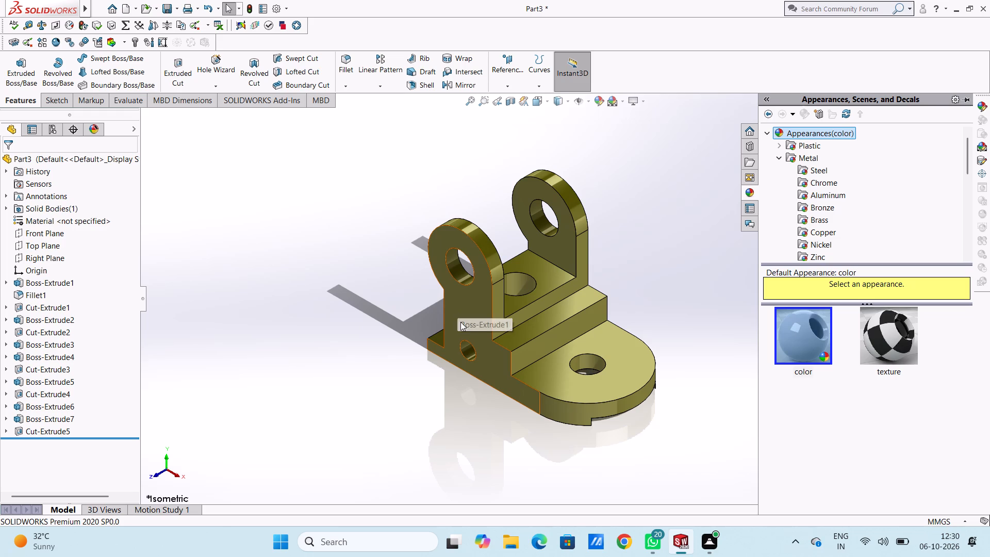
Give the near lug's outer curved face its own dark magenta colour, keeping the appearance settings open.
scroll(456, 326, up, 4)
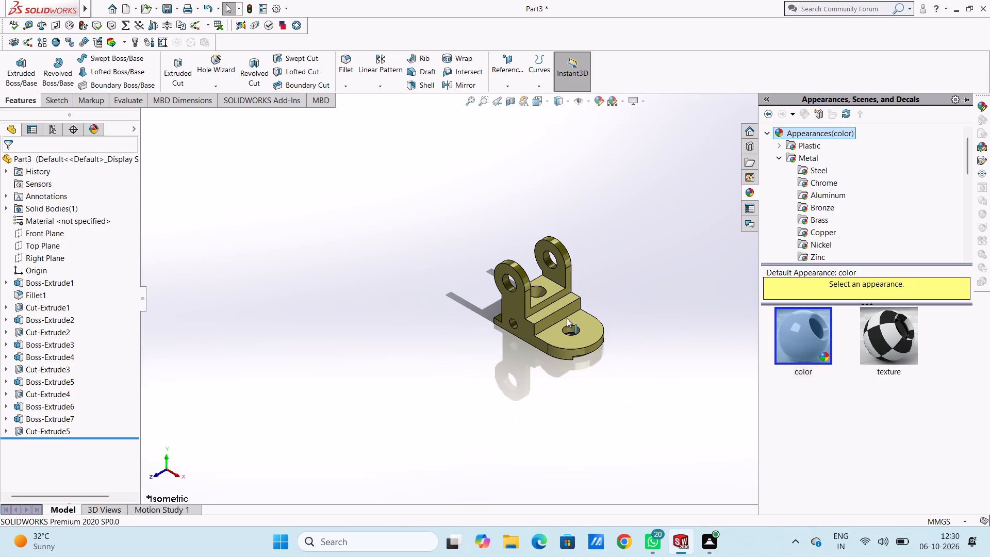
scroll(571, 308, down, 2)
scroll(529, 250, down, 3)
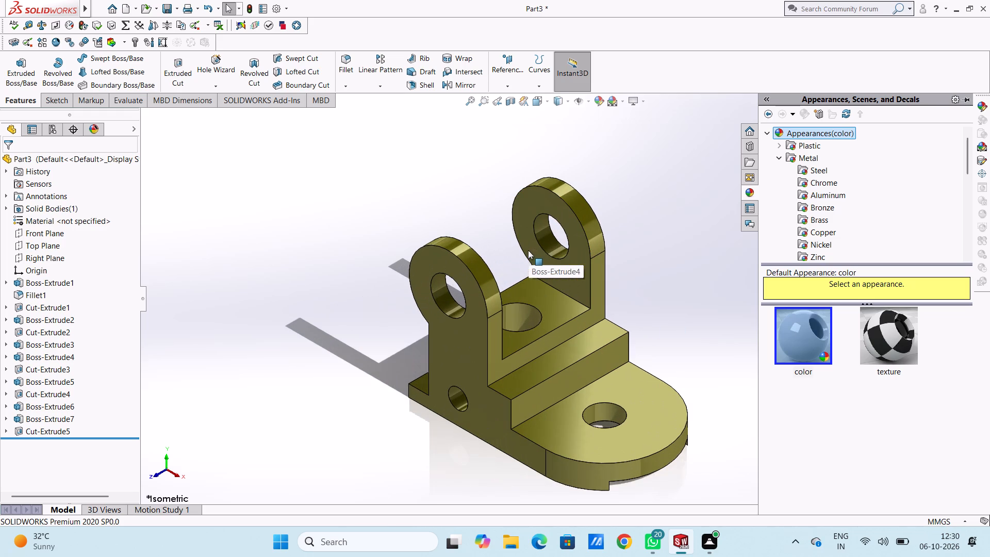
click(490, 284)
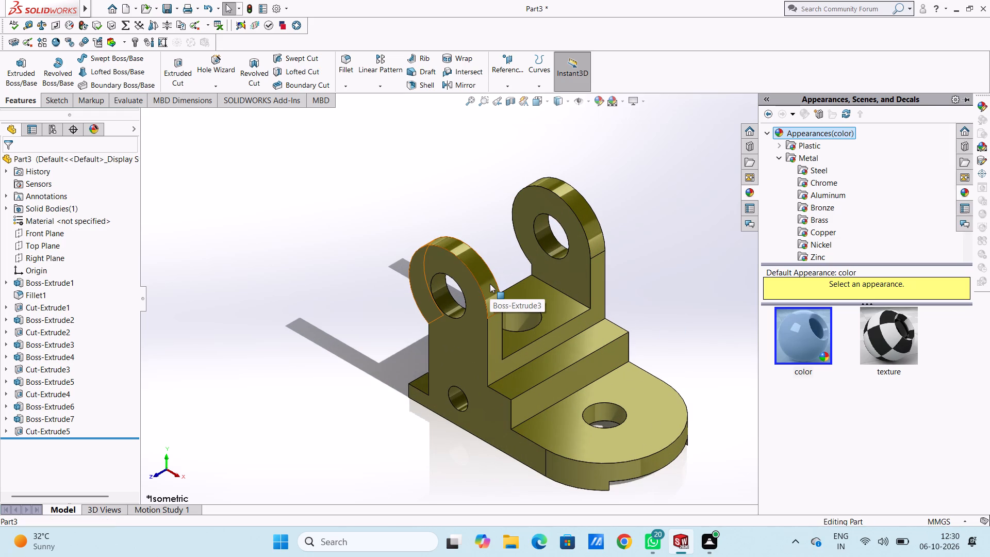
click(598, 102)
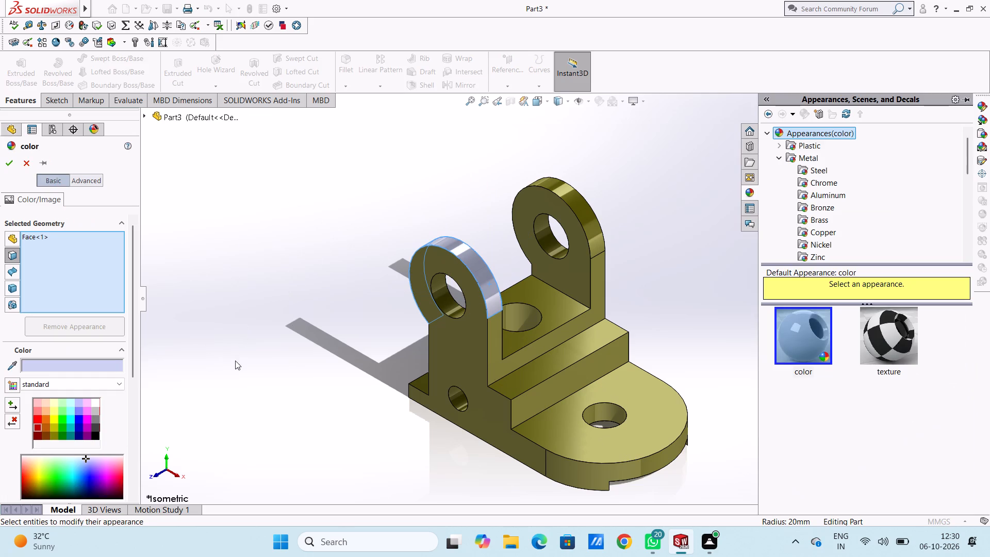
click(118, 472)
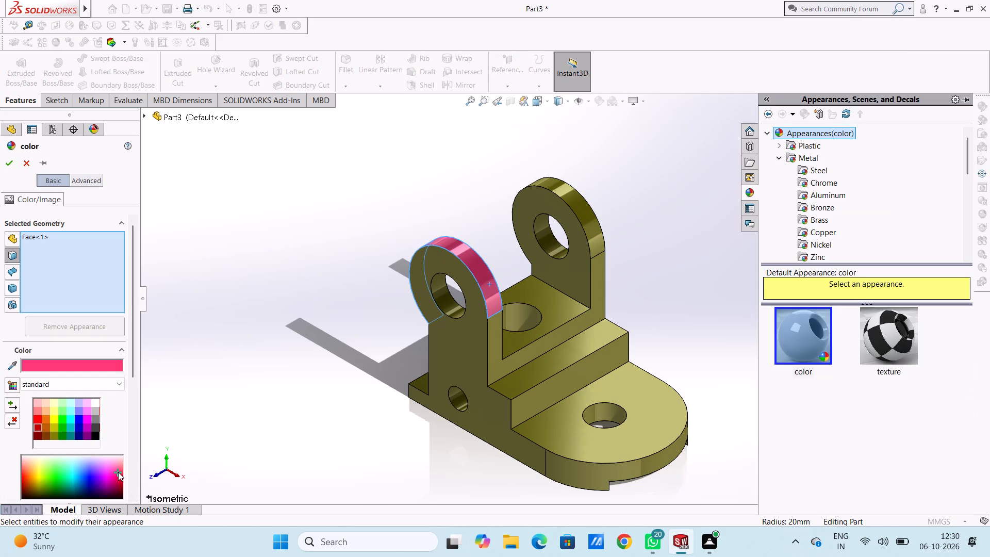
click(112, 476)
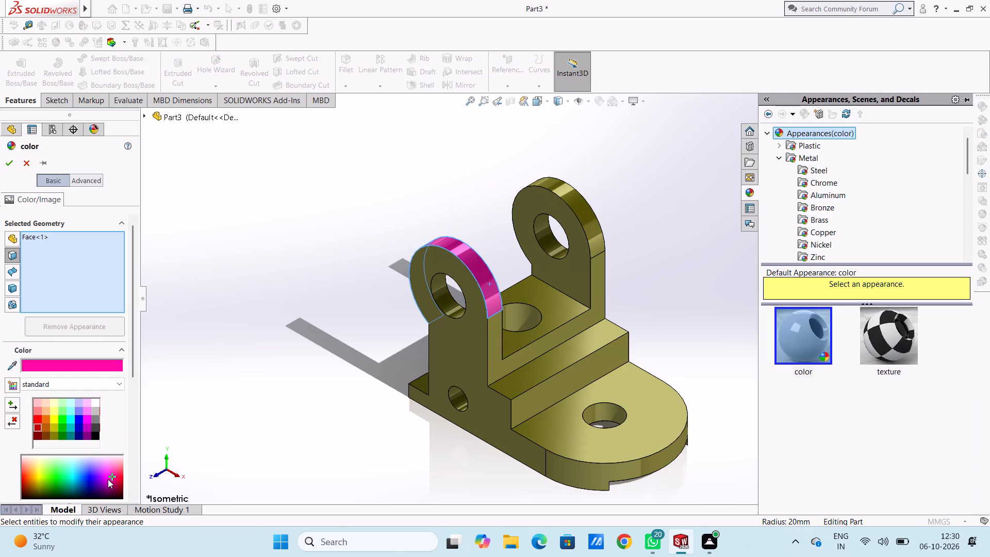
click(108, 479)
click(108, 483)
click(112, 487)
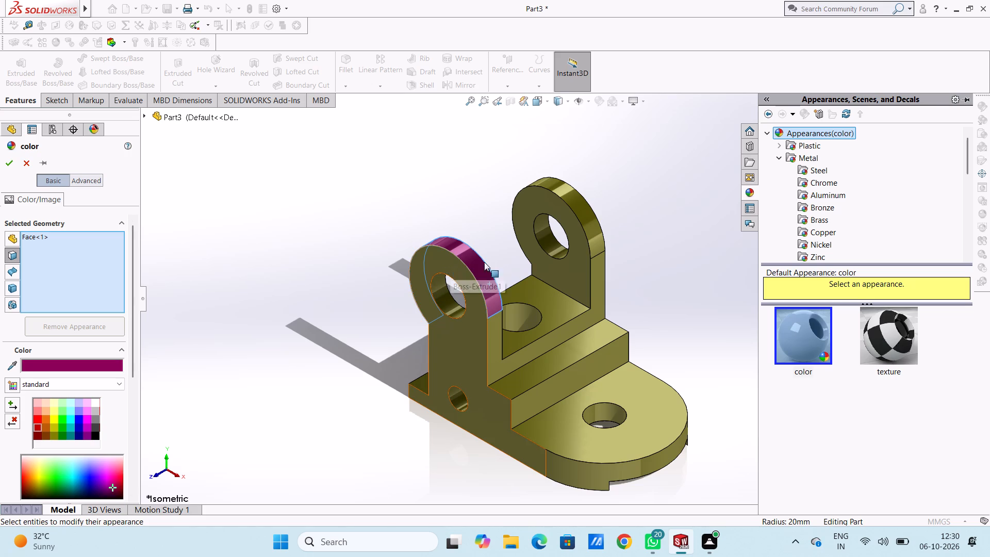
Extend the dark magenta colour to the far lug's outer curved face, its inner face and the U-shaped front face.
click(579, 207)
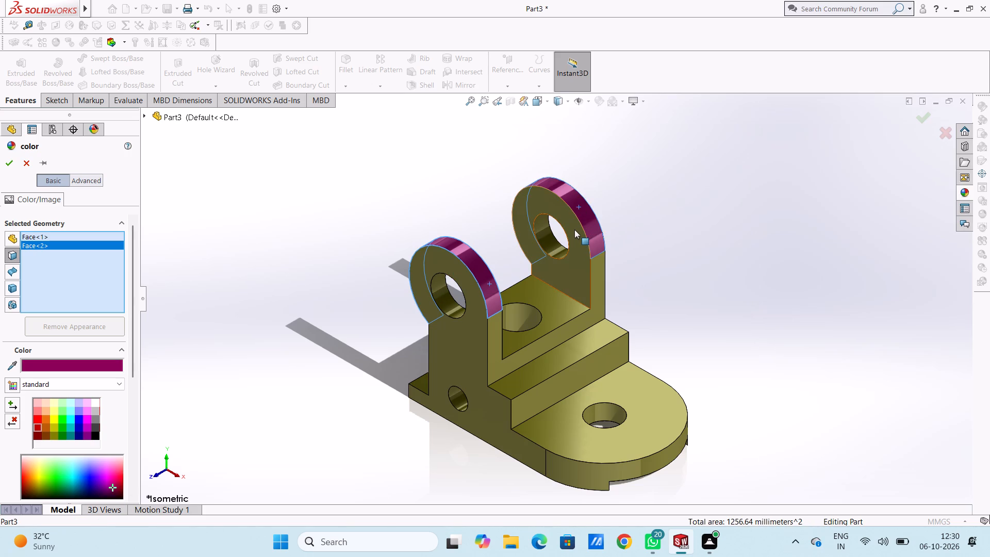
click(575, 225)
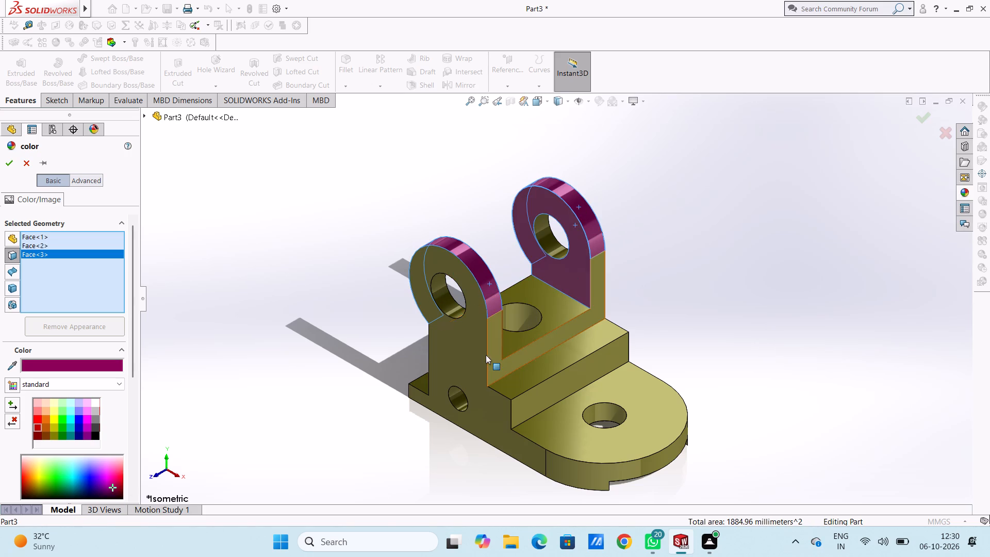
click(474, 342)
click(474, 342)
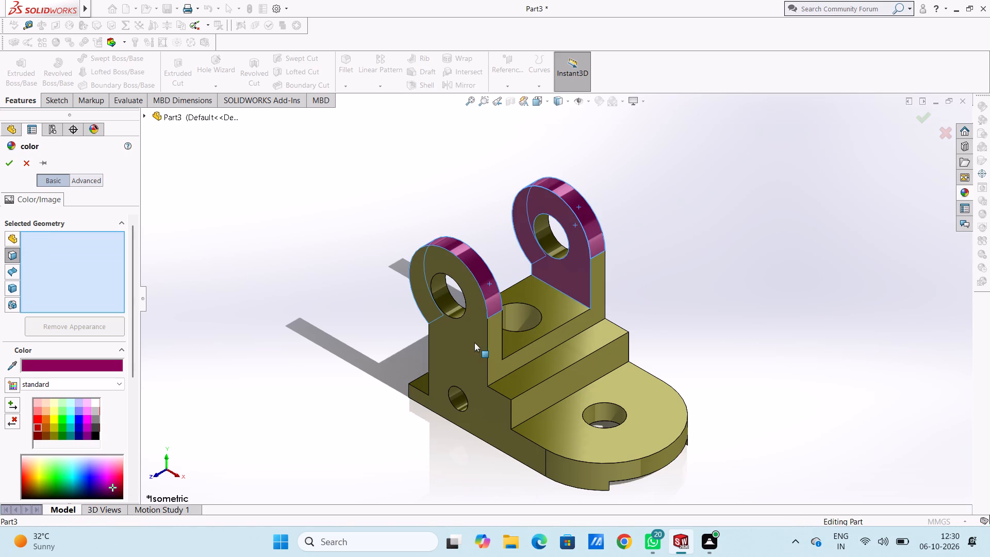
click(491, 338)
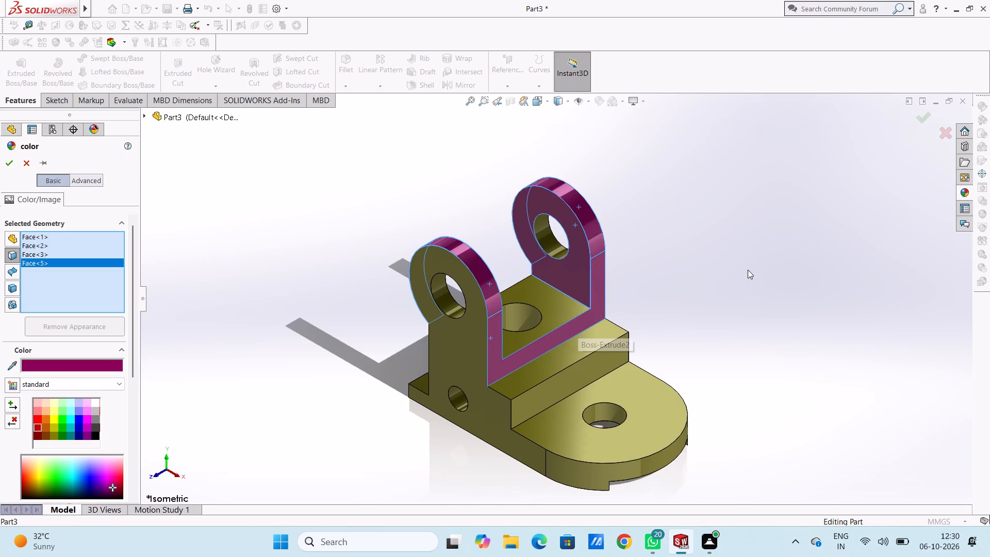
Extend the dark magenta colour to the near lug's inner face and the block's top face between the lugs.
middle_drag(748, 270, 742, 283)
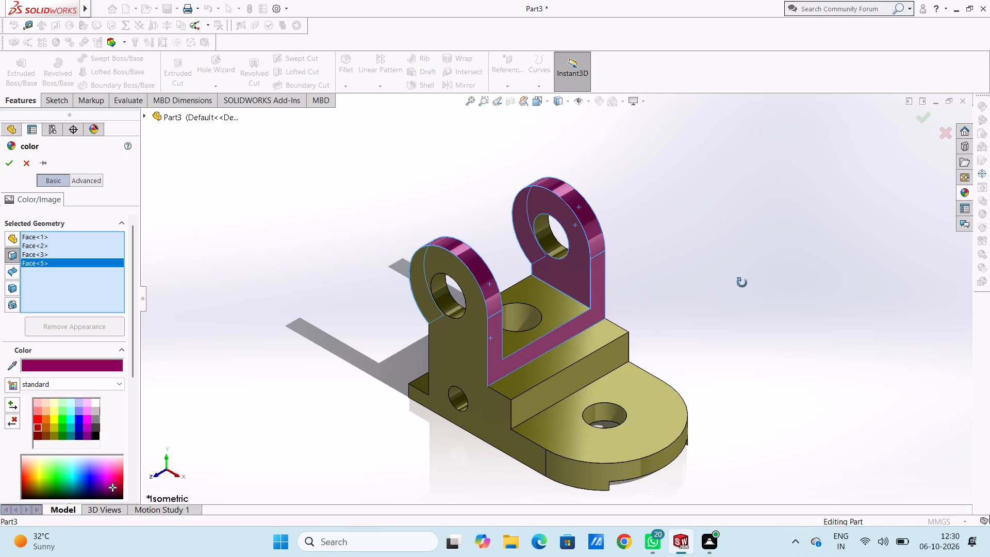
middle_drag(742, 283, 704, 394)
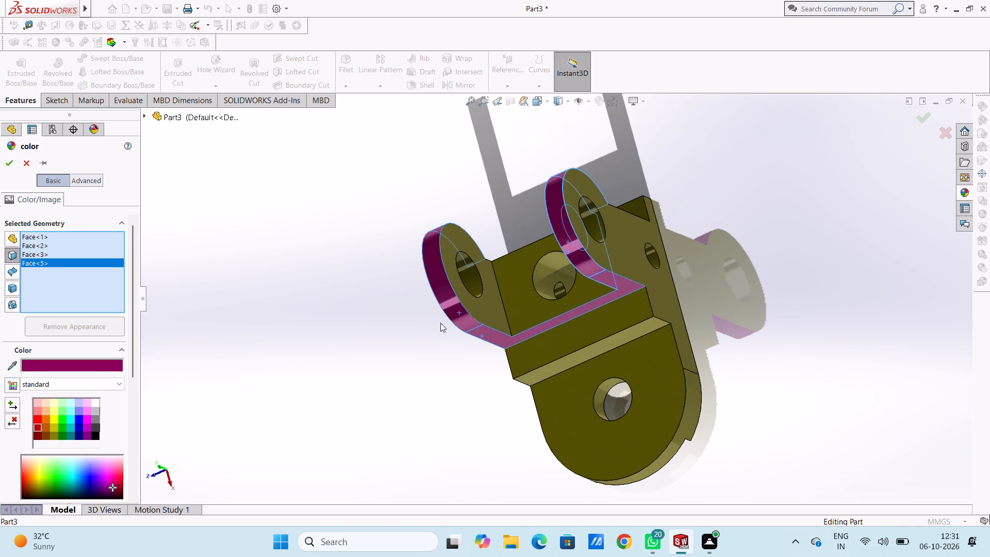
click(489, 304)
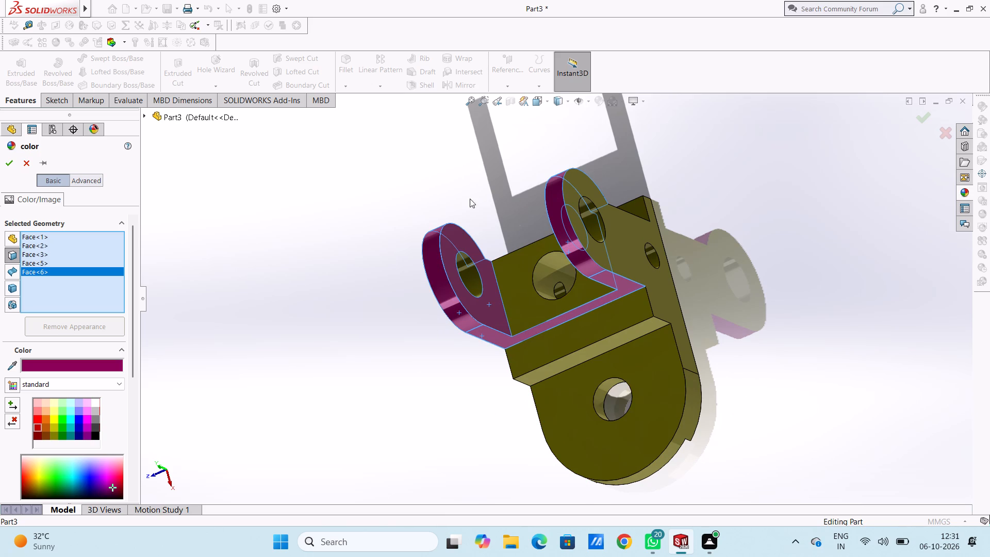
middle_drag(344, 324, 486, 352)
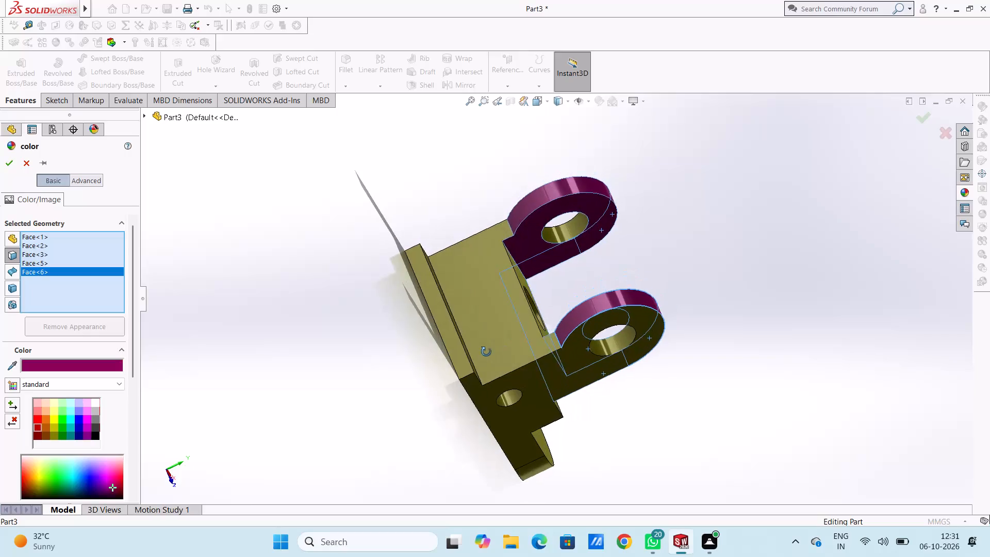
middle_drag(486, 352, 390, 214)
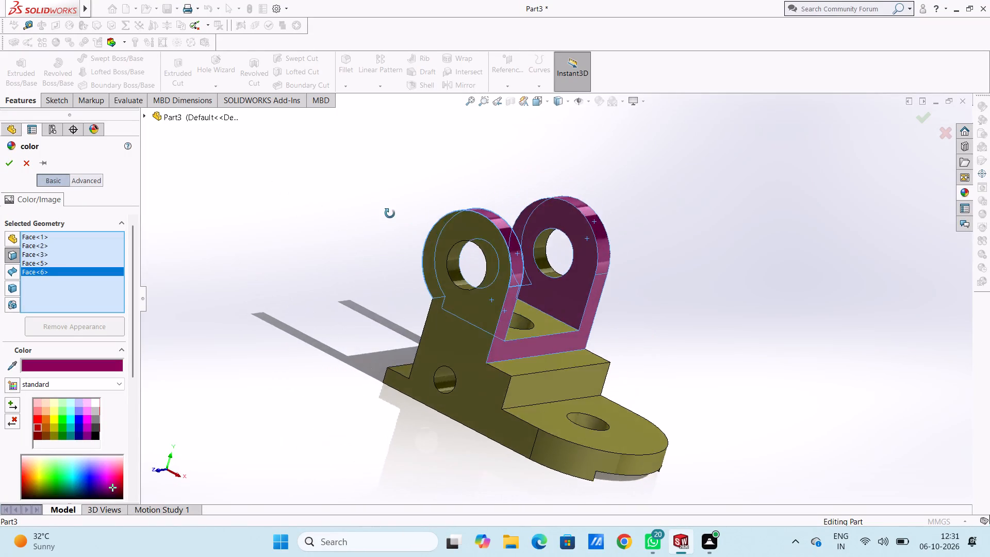
middle_drag(390, 214, 367, 255)
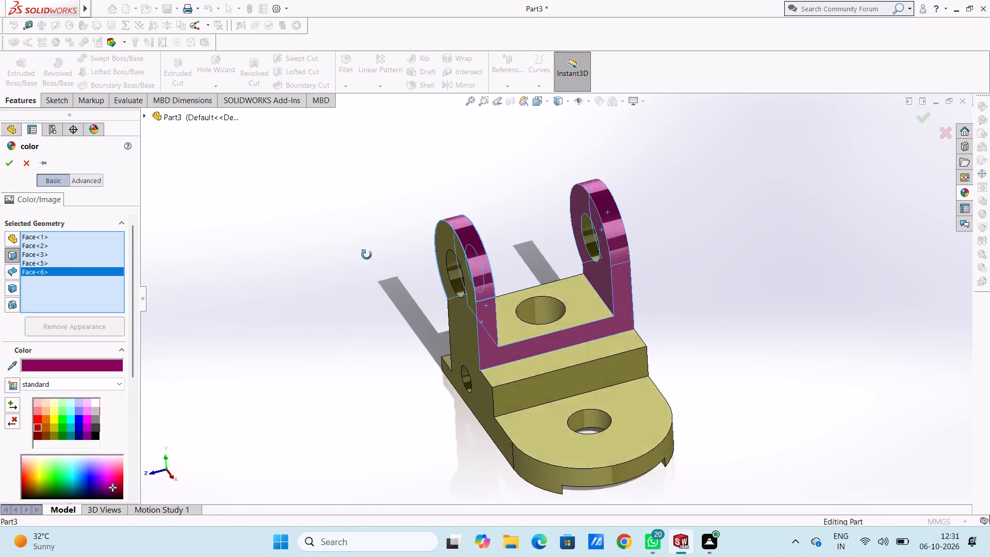
middle_drag(367, 255, 378, 262)
click(573, 304)
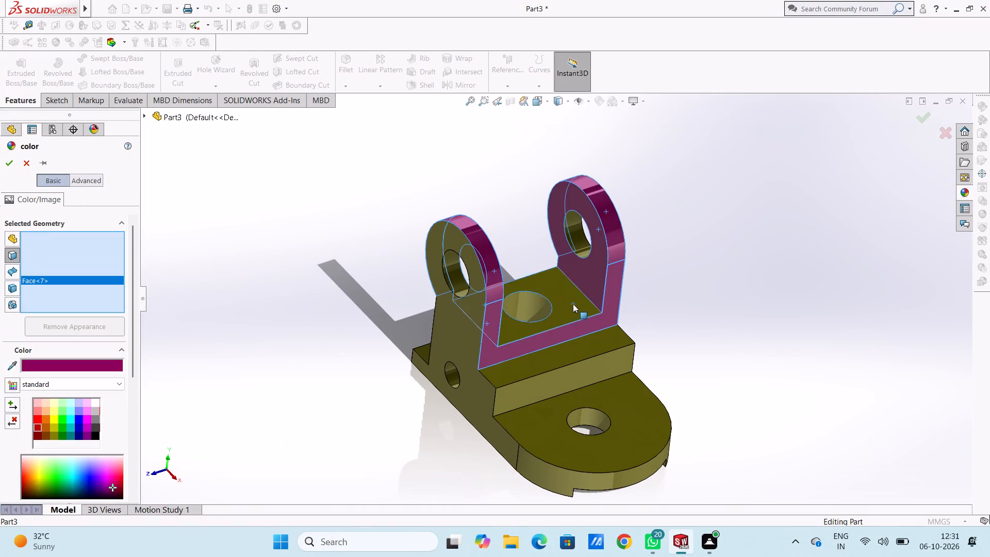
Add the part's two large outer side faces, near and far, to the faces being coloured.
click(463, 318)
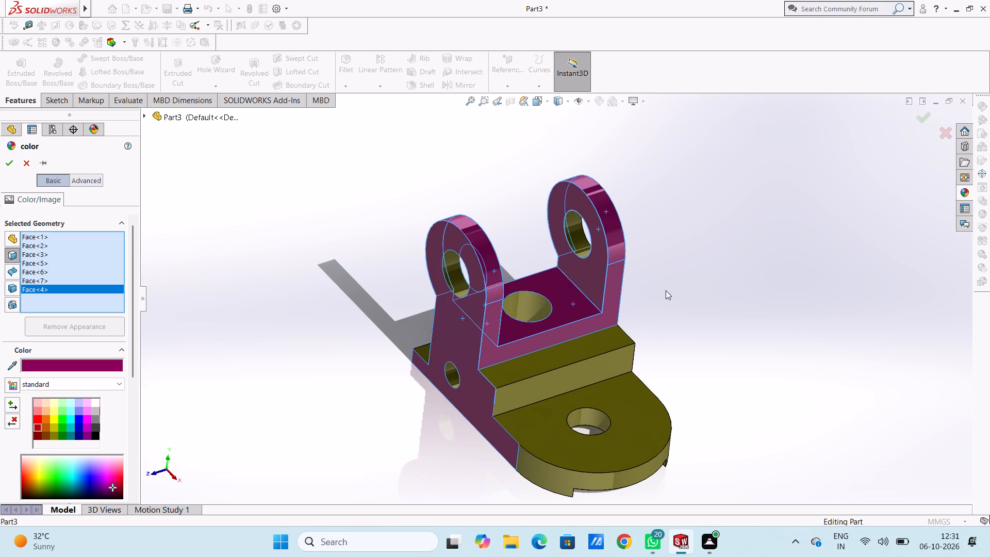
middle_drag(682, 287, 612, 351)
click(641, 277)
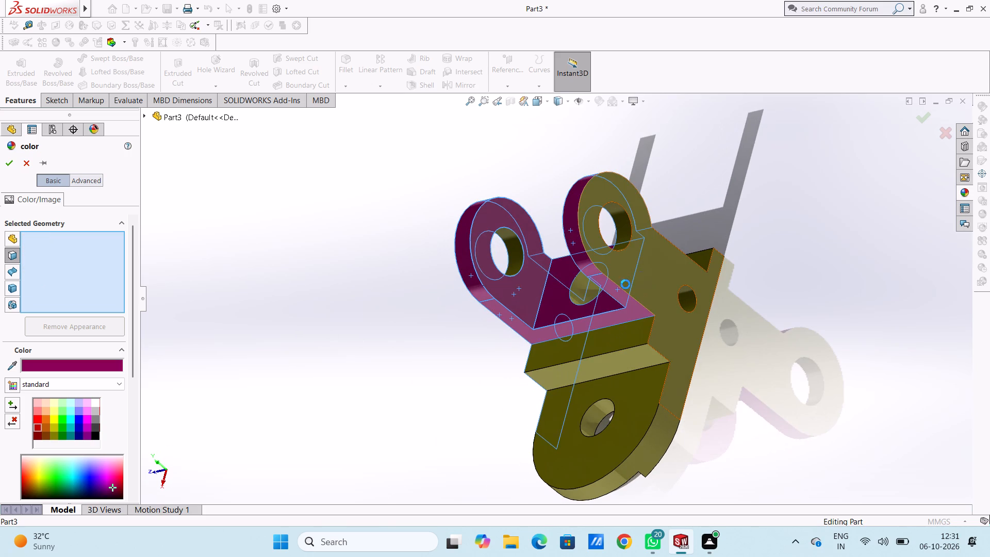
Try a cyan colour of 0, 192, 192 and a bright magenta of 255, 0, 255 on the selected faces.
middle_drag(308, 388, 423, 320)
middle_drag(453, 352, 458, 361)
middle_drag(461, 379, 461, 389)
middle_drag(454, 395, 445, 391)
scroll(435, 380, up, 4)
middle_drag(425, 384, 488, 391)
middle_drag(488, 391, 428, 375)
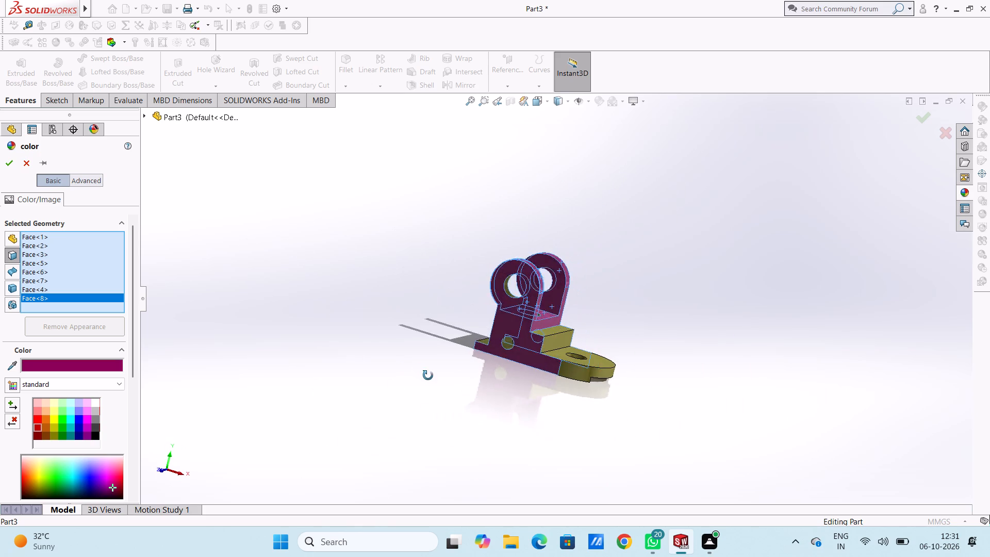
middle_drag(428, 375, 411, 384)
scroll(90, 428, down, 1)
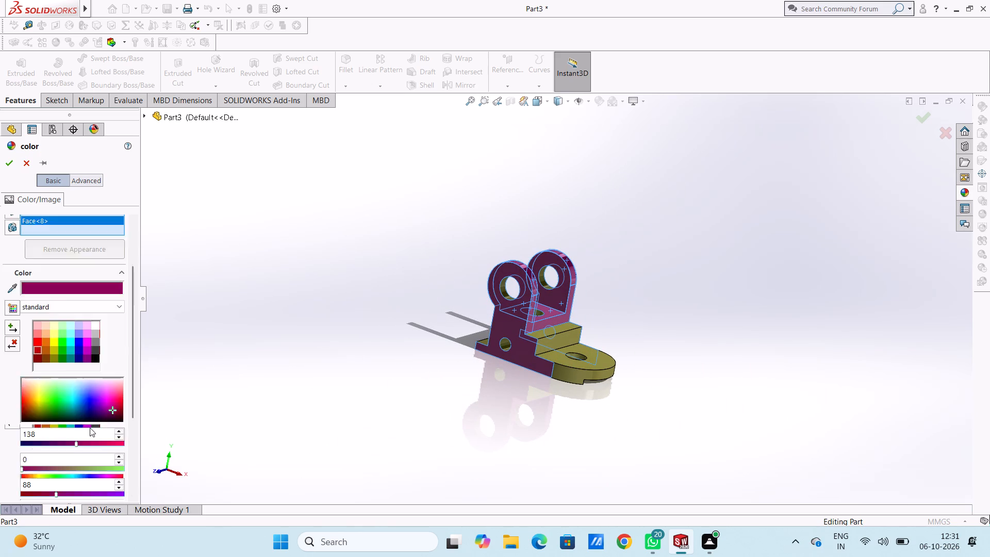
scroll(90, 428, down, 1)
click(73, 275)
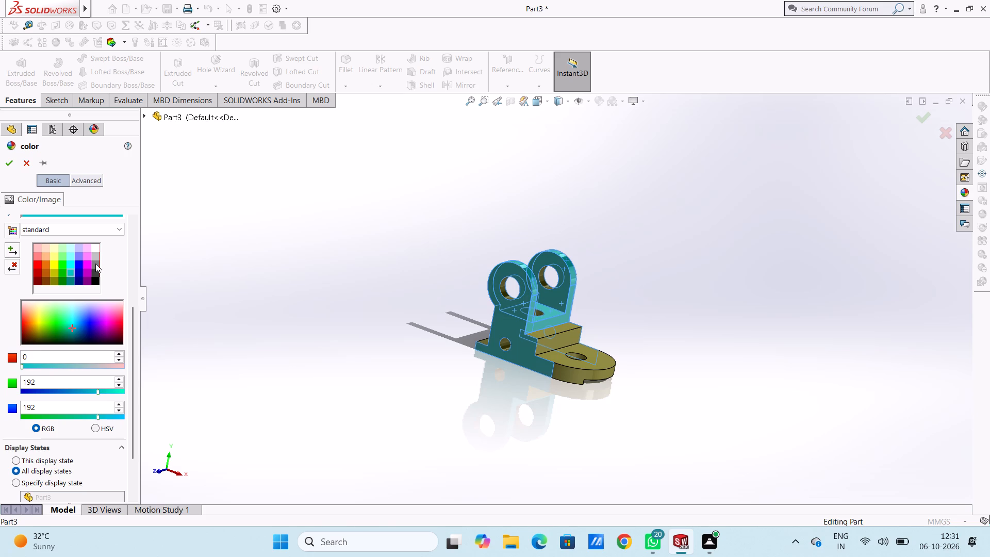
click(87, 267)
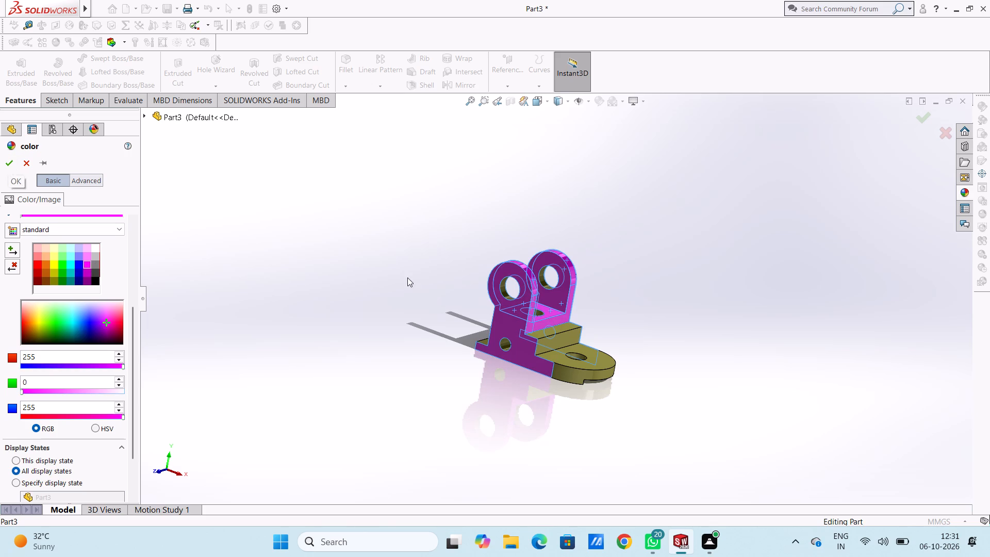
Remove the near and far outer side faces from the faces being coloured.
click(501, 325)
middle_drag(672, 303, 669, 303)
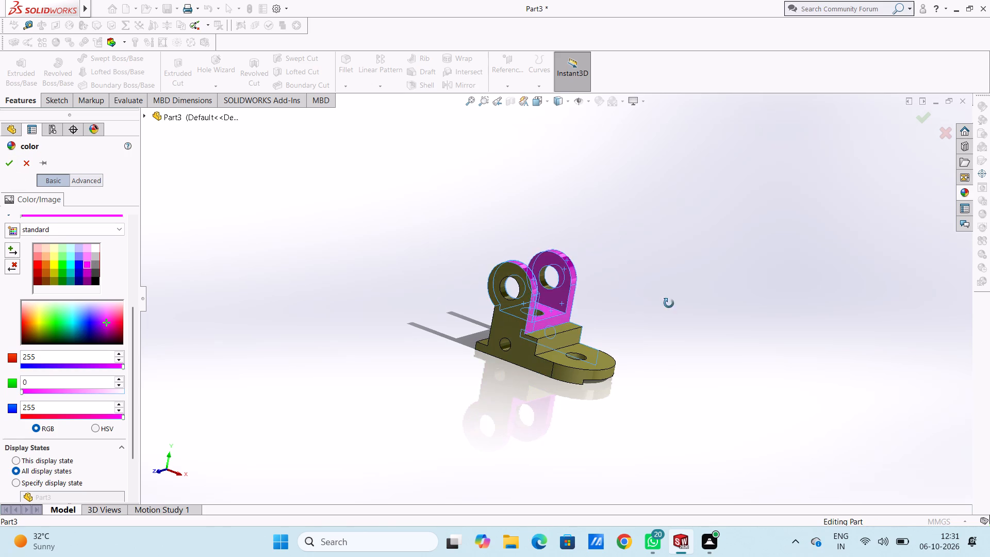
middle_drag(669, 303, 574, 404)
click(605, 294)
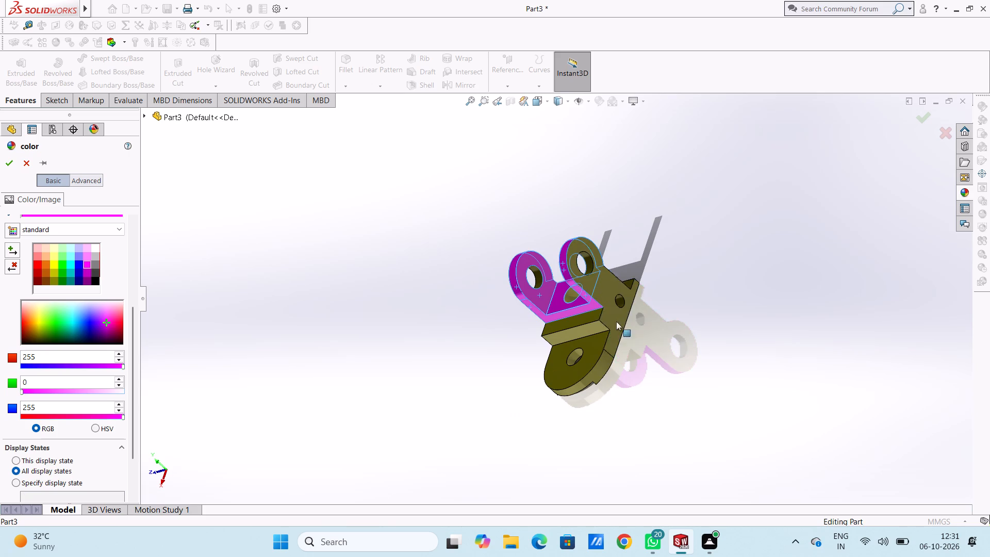
Set the selected faces' colour to a dark red with red 120, green 0 and blue 36, and apply it.
middle_drag(406, 421, 498, 411)
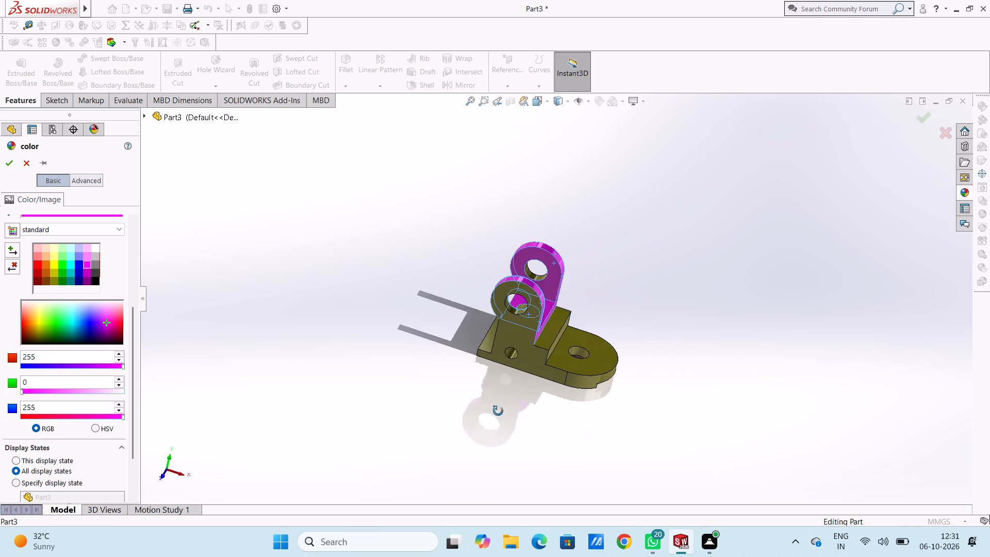
middle_drag(498, 411, 477, 394)
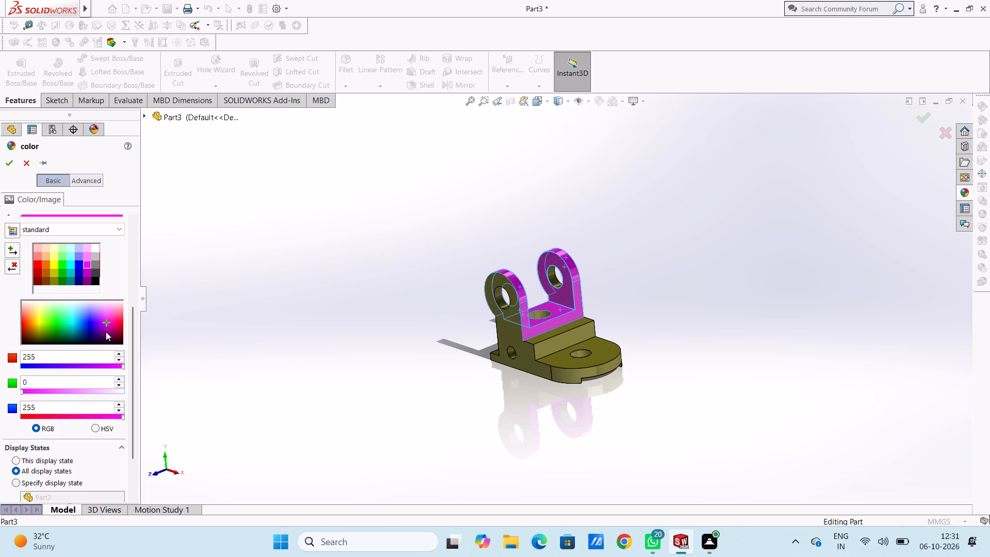
click(106, 331)
click(106, 331)
click(108, 333)
click(110, 335)
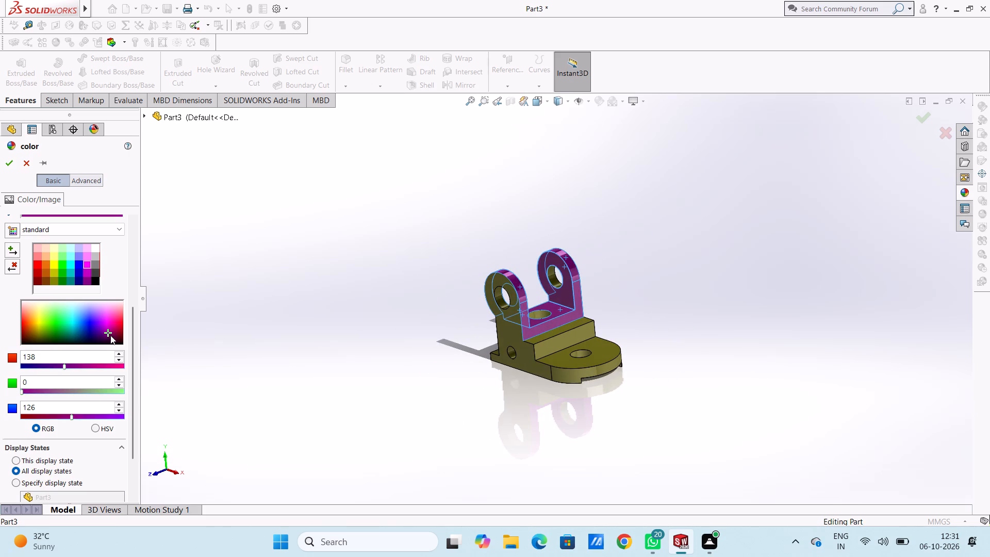
click(116, 337)
click(118, 334)
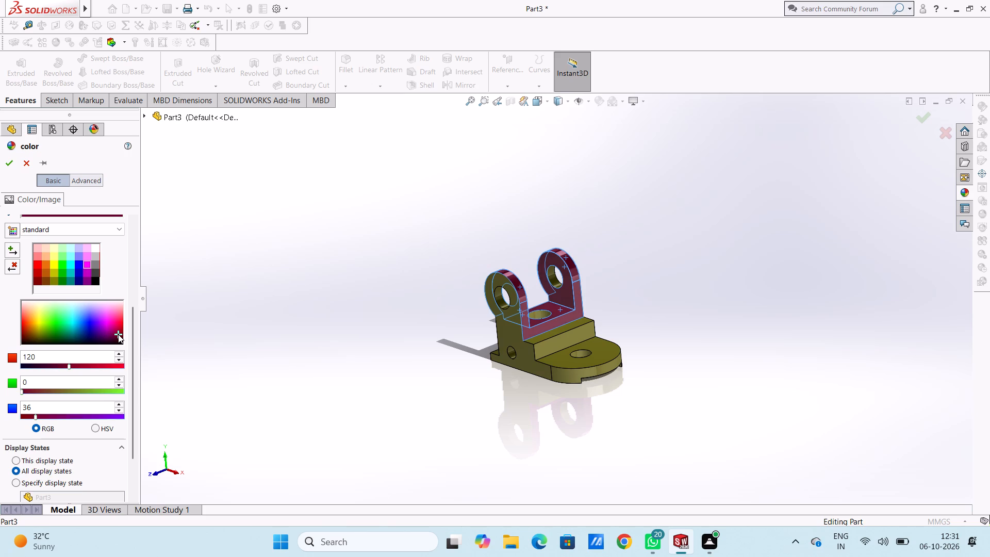
click(8, 165)
Apply the chromium plate metal appearance to only the hole faces of the near and far lugs.
scroll(637, 315, down, 1)
scroll(482, 292, down, 1)
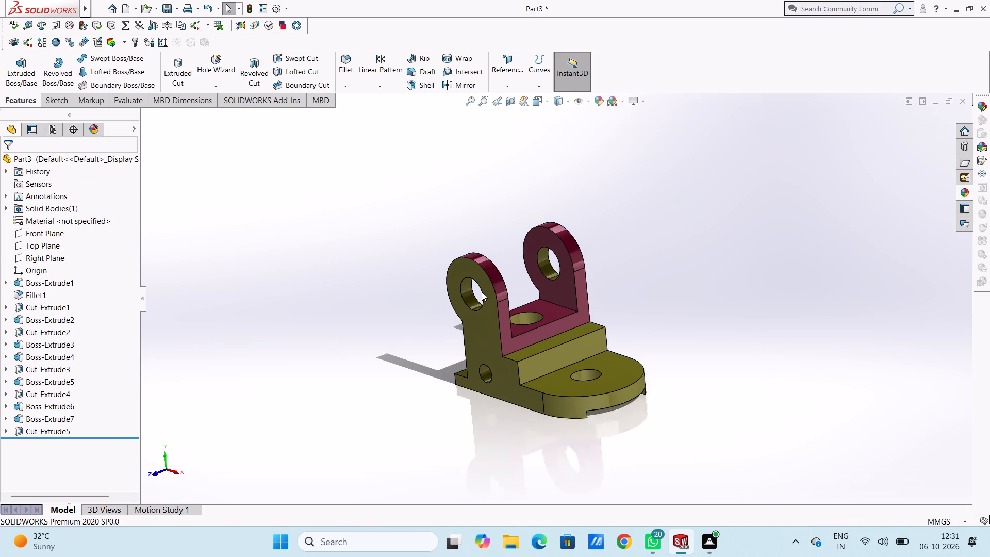
scroll(482, 292, down, 1)
scroll(435, 286, up, 2)
scroll(441, 269, down, 3)
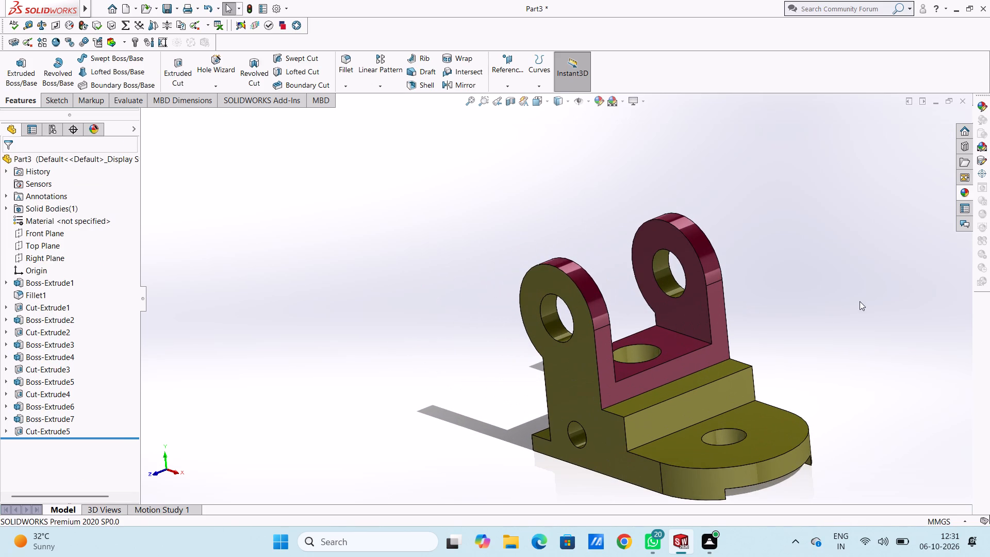
click(961, 189)
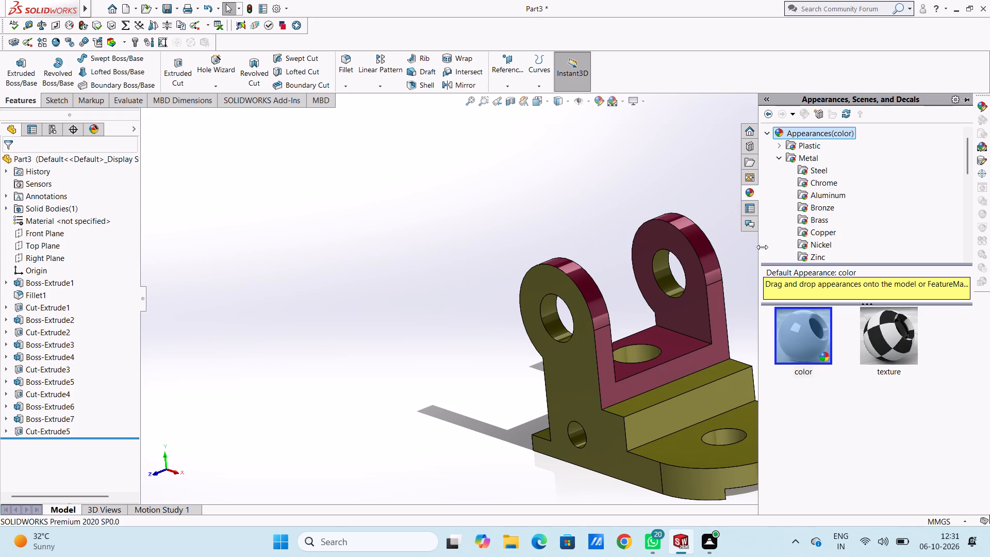
click(800, 160)
drag(896, 338, 737, 334)
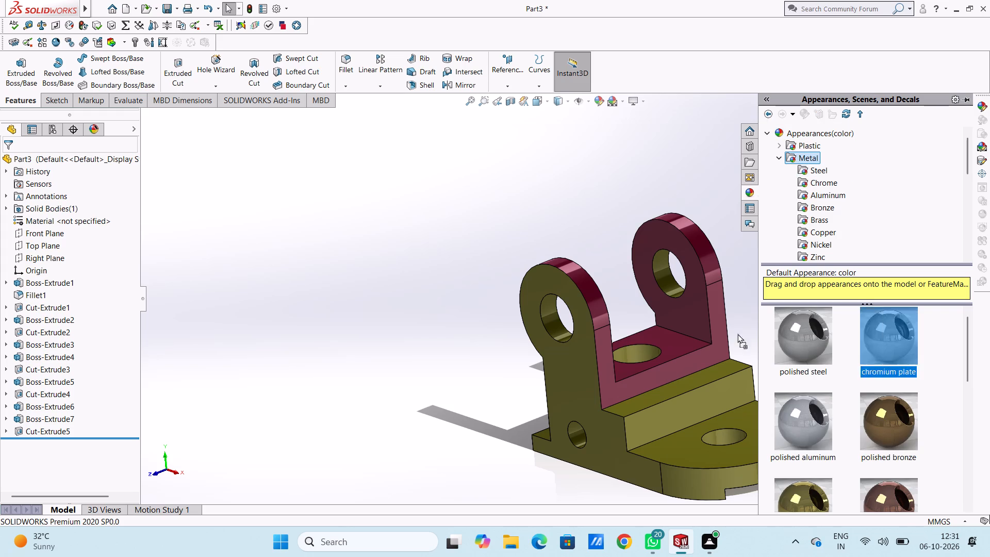
drag(737, 334, 559, 332)
click(559, 332)
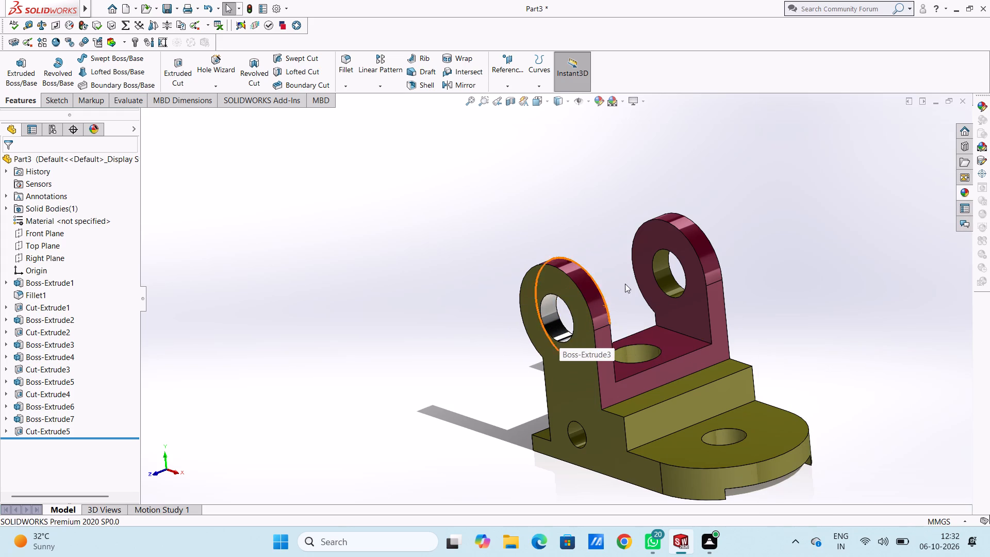
scroll(664, 266, down, 2)
click(960, 192)
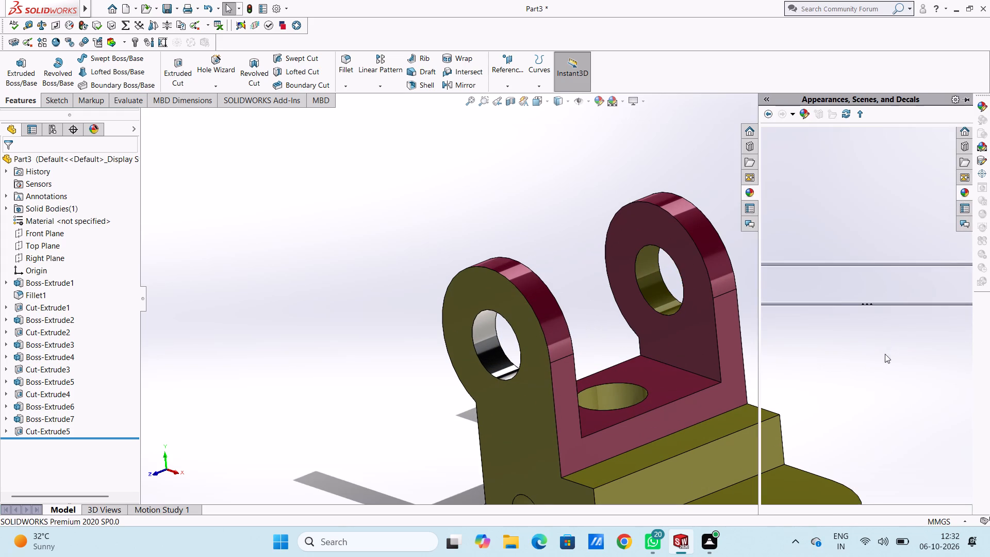
drag(884, 353, 651, 294)
click(651, 294)
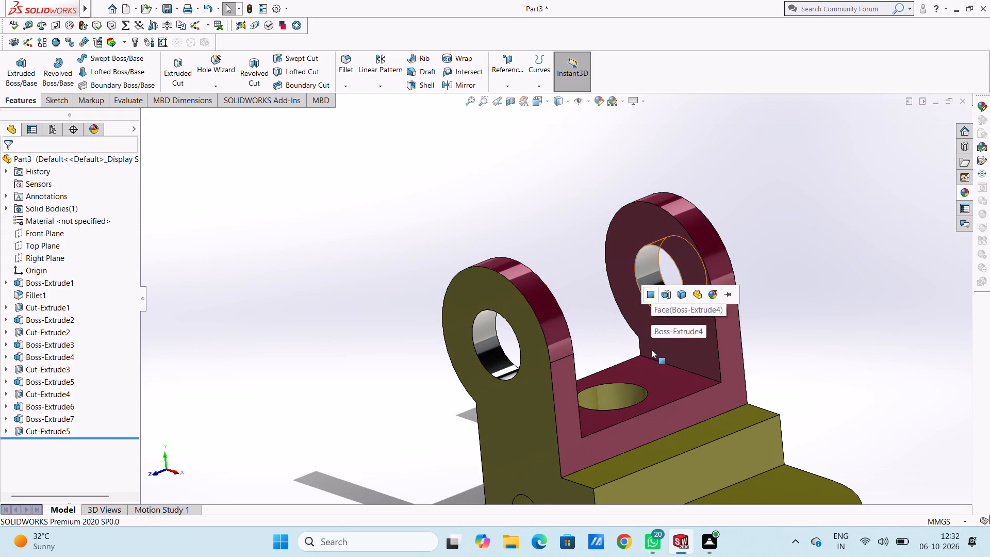
Apply the chromium plate appearance to the face of the vertical hole in the block between the lugs.
scroll(652, 367, up, 2)
scroll(623, 387, down, 2)
scroll(576, 348, down, 4)
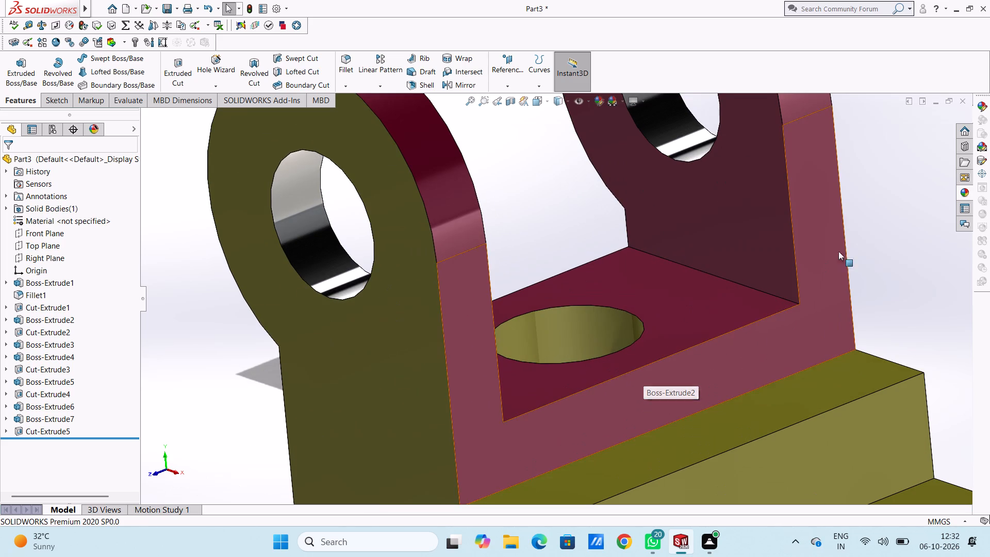
click(962, 189)
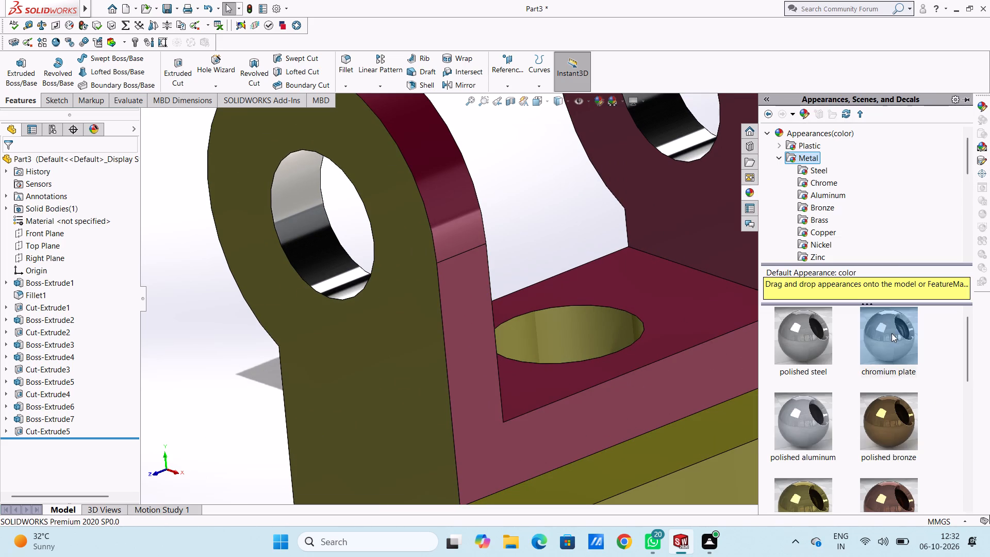
drag(893, 333, 599, 326)
click(599, 326)
Apply the chromium plate appearance to the face of the horizontal hole in the block's near side.
scroll(599, 344, up, 4)
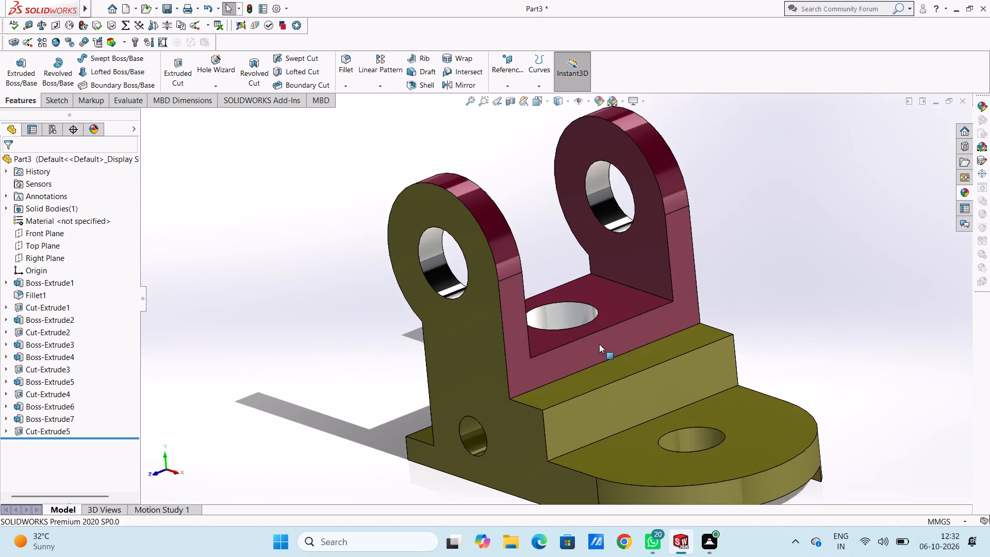
scroll(548, 373, up, 2)
scroll(453, 419, down, 3)
scroll(562, 335, down, 2)
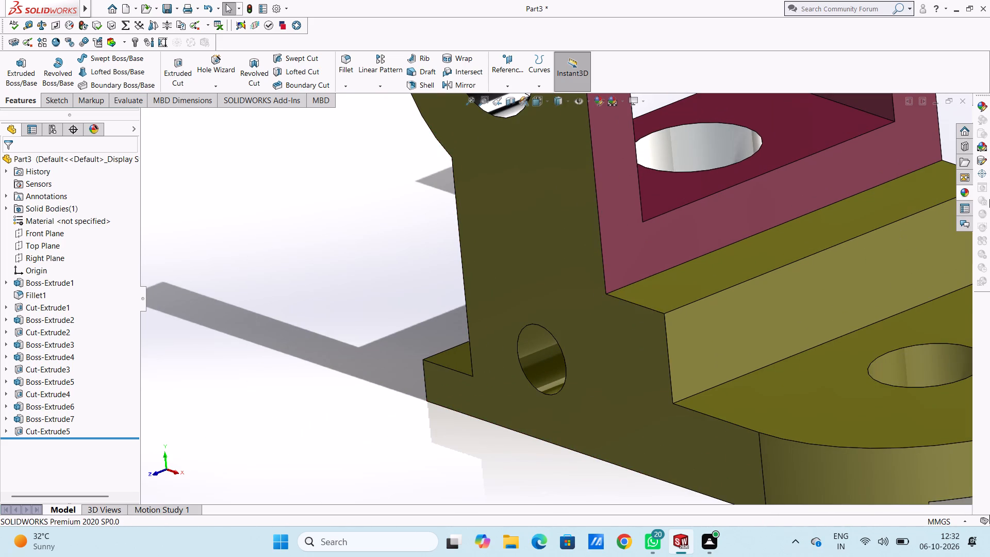
click(963, 190)
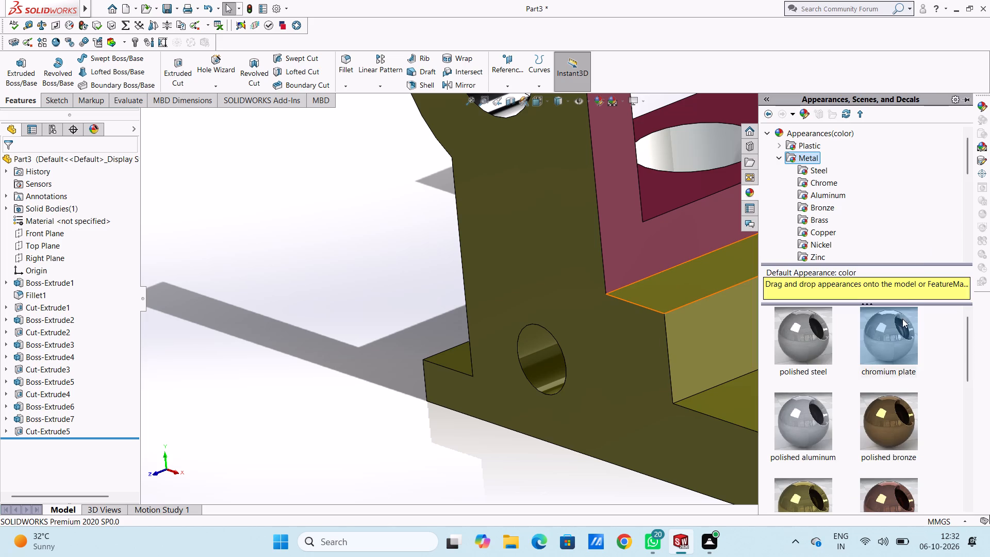
drag(899, 335, 554, 356)
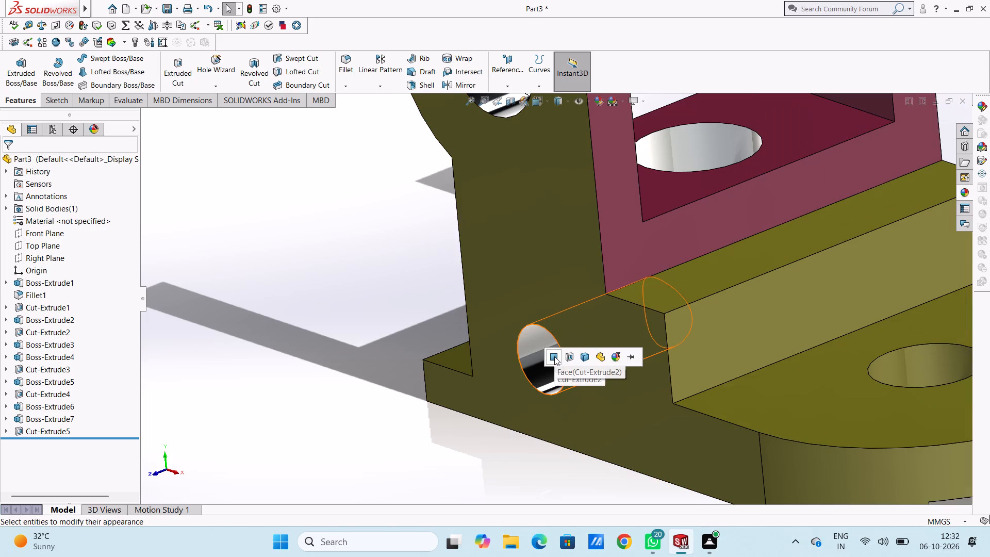
click(554, 356)
Apply the chromium plate appearance to the face of the horizontal hole in the block's far side.
scroll(797, 349, up, 4)
middle_drag(851, 251, 764, 293)
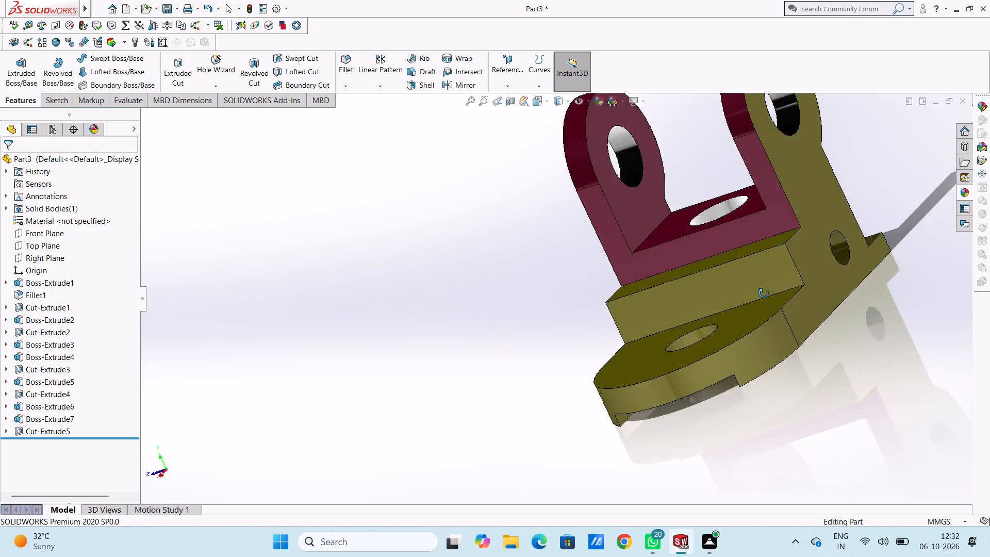
middle_drag(764, 293, 740, 364)
scroll(846, 248, down, 4)
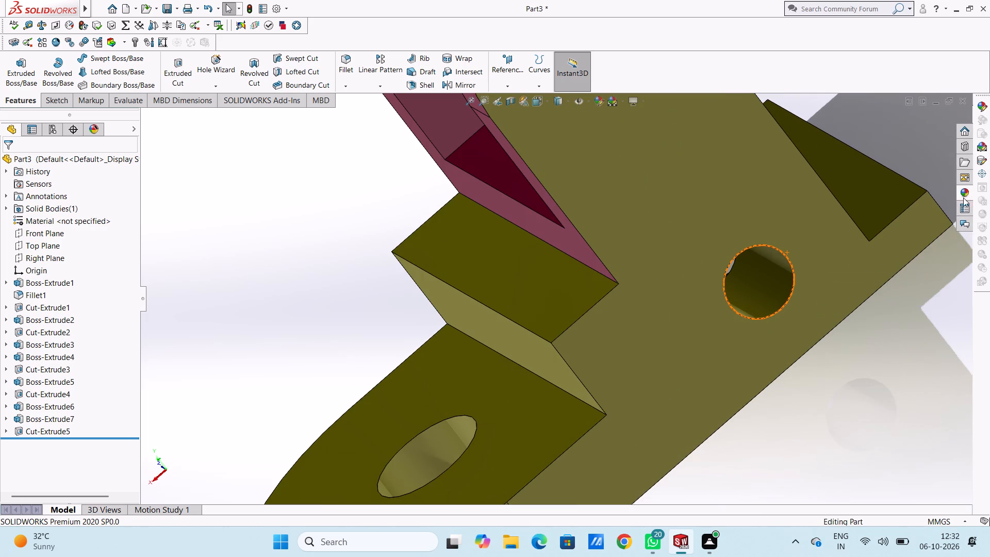
click(964, 193)
drag(902, 340, 750, 309)
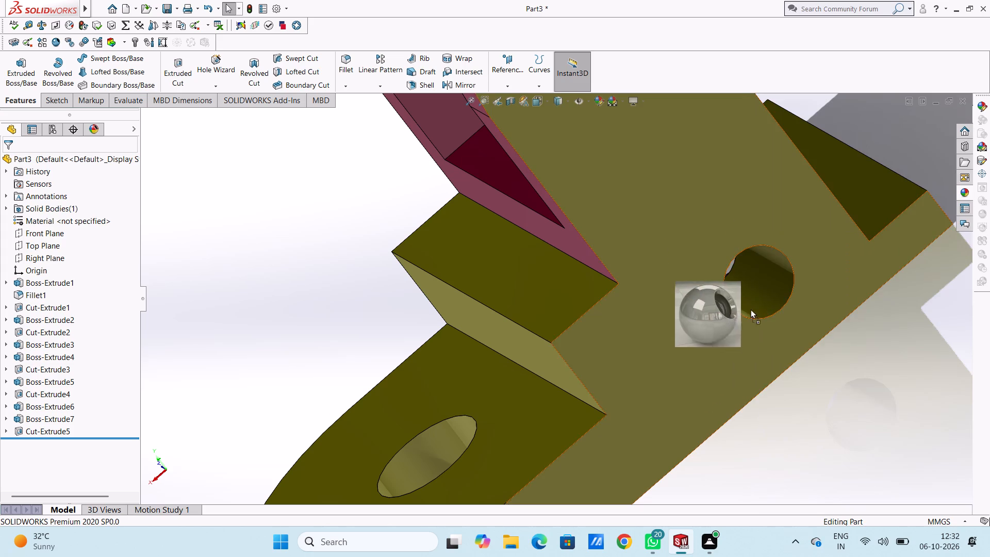
drag(750, 309, 770, 301)
click(770, 301)
scroll(839, 378, up, 3)
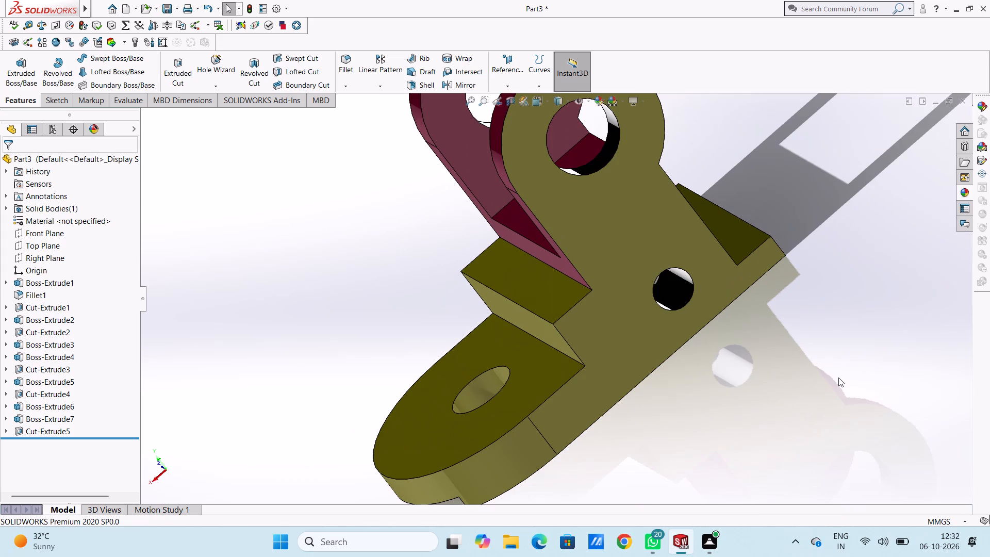
Apply the chromium plate appearance to the face of the vertical hole in the plate's rounded end.
middle_drag(837, 365, 909, 328)
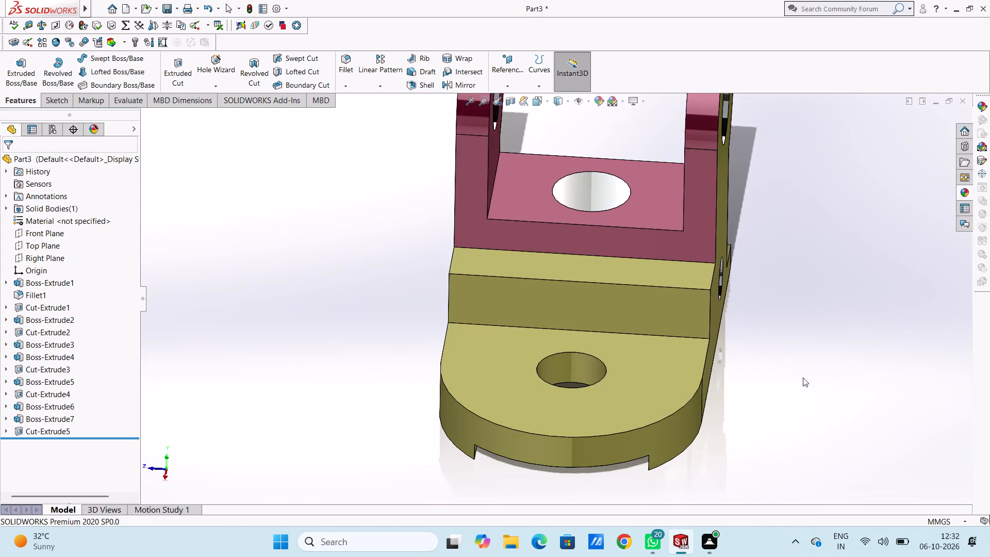
middle_drag(778, 402, 854, 400)
scroll(668, 427, up, 4)
middle_drag(635, 375, 624, 392)
scroll(552, 337, down, 4)
scroll(641, 354, down, 3)
click(963, 193)
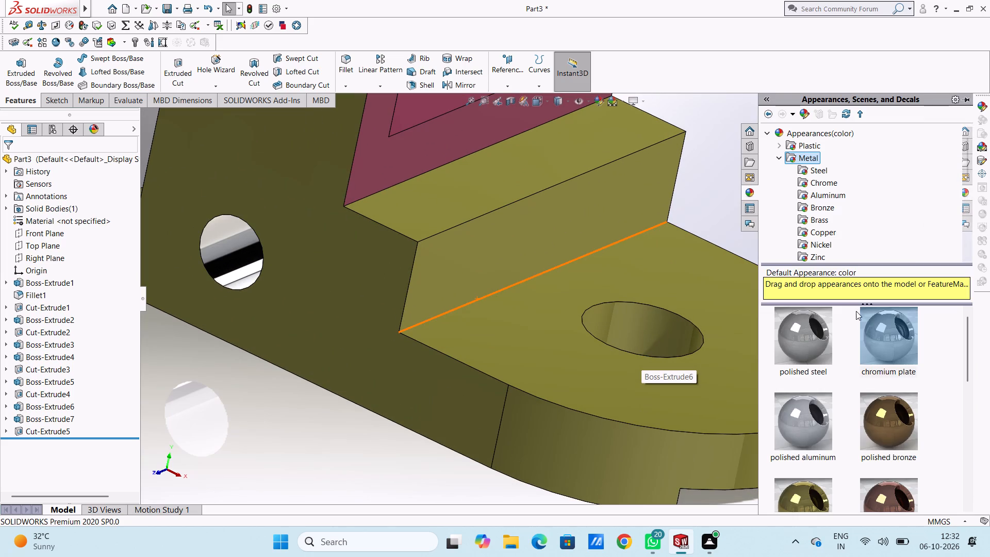
drag(896, 337, 648, 339)
click(644, 337)
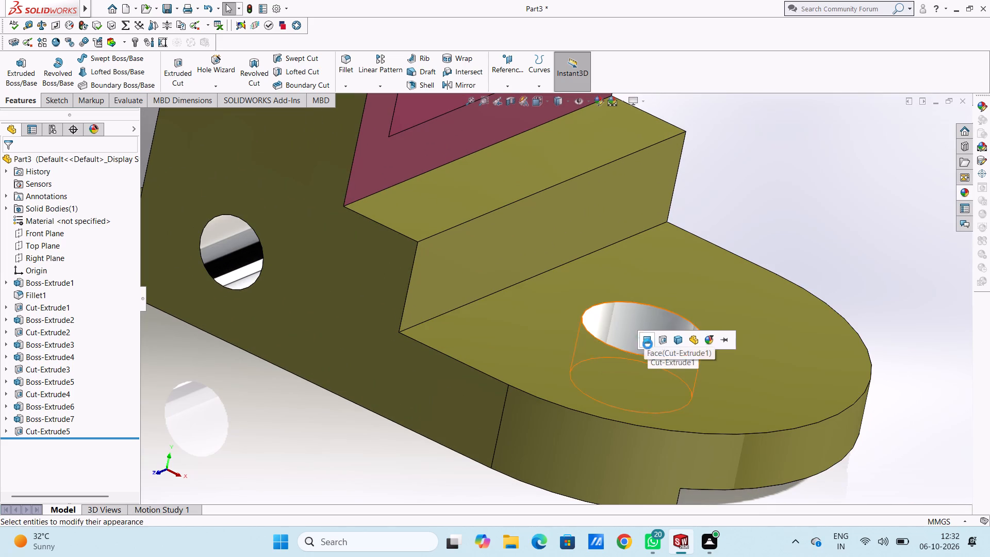
Apply the chromium plate appearance to the recessed flat face of the cut under the plate's rounded end.
scroll(661, 380, up, 4)
middle_drag(705, 421, 678, 343)
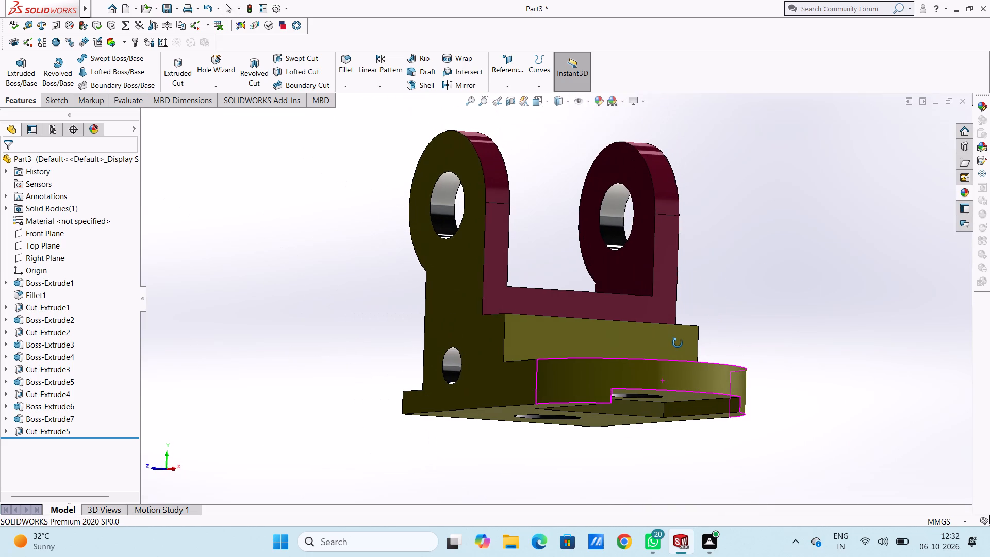
middle_drag(678, 343, 675, 343)
scroll(647, 416, down, 3)
middle_drag(651, 386, 651, 373)
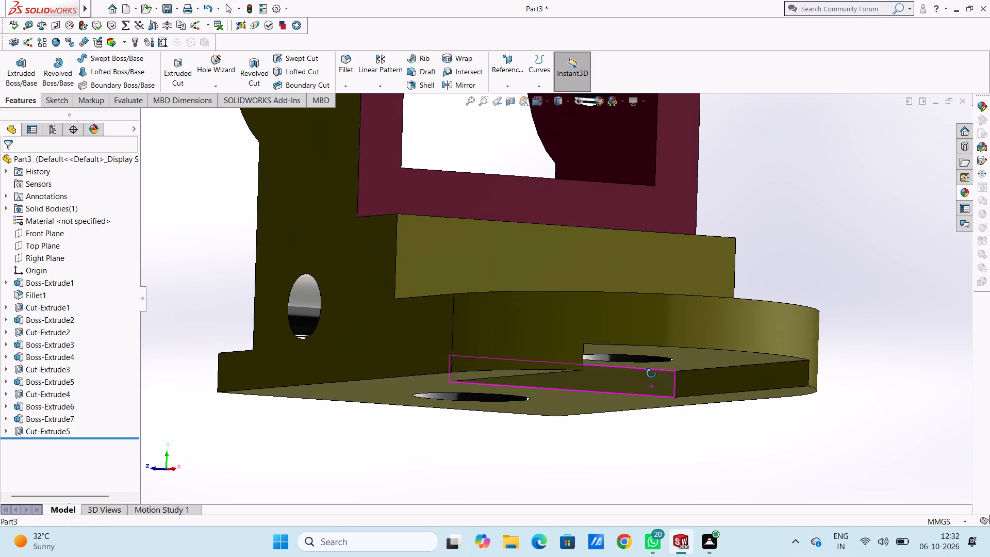
middle_drag(651, 373, 667, 356)
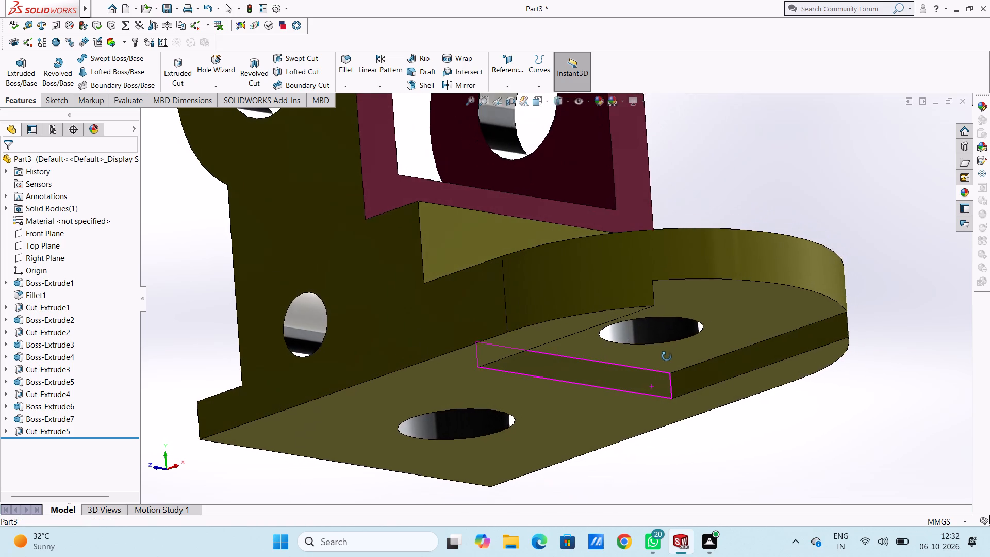
middle_drag(667, 356, 663, 359)
click(964, 193)
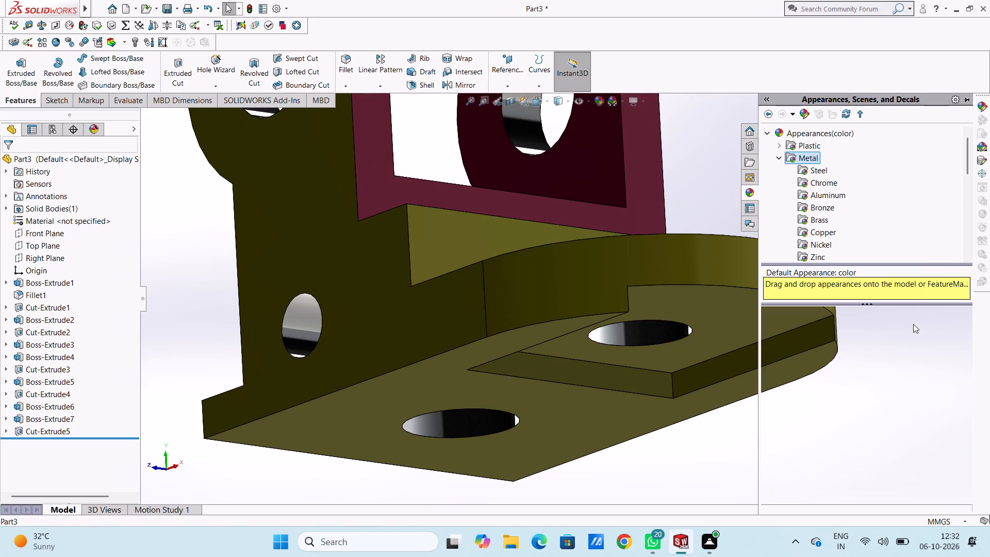
drag(903, 333, 725, 323)
click(725, 323)
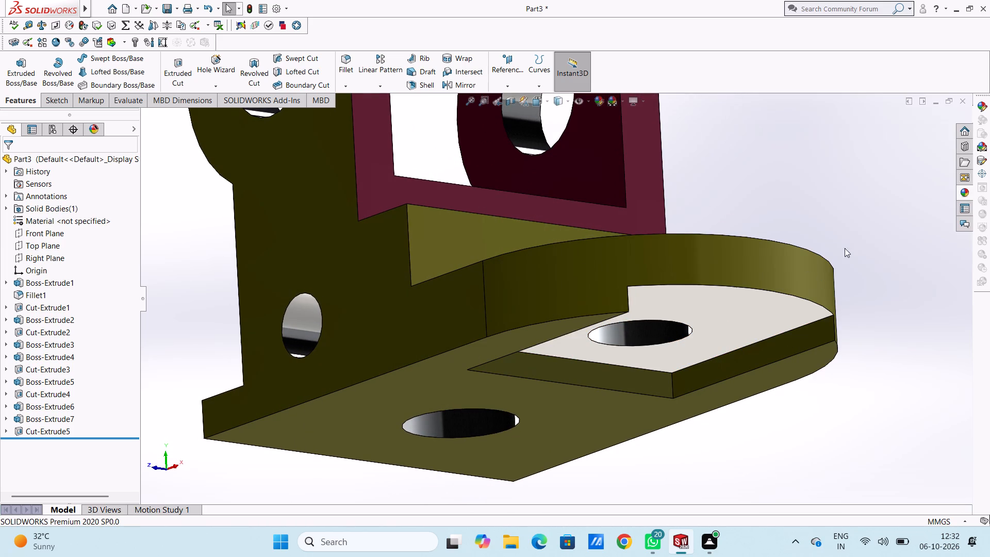
Apply the chromium plate appearance to the far side wall of the cut under the rounded end.
click(960, 191)
drag(909, 332, 758, 353)
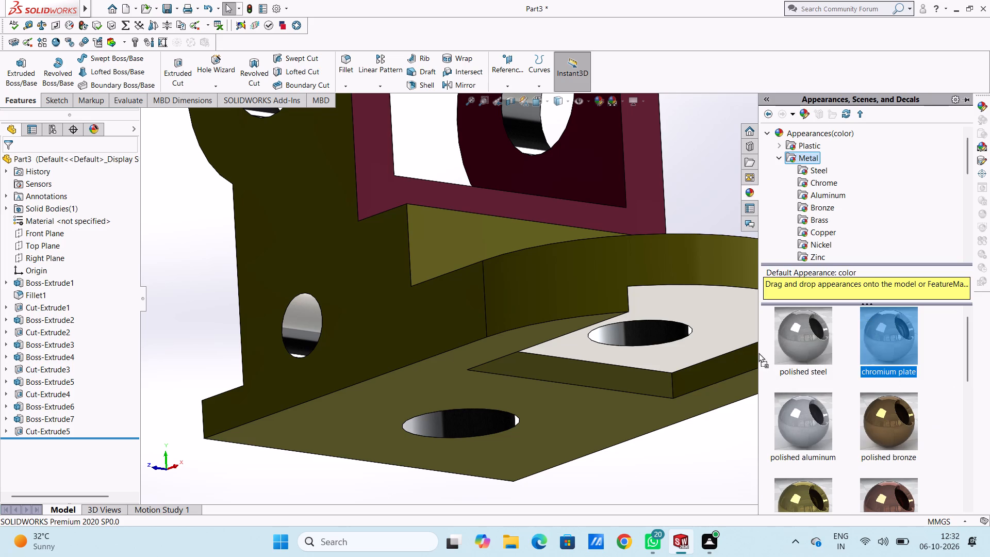
drag(758, 353, 740, 353)
click(740, 353)
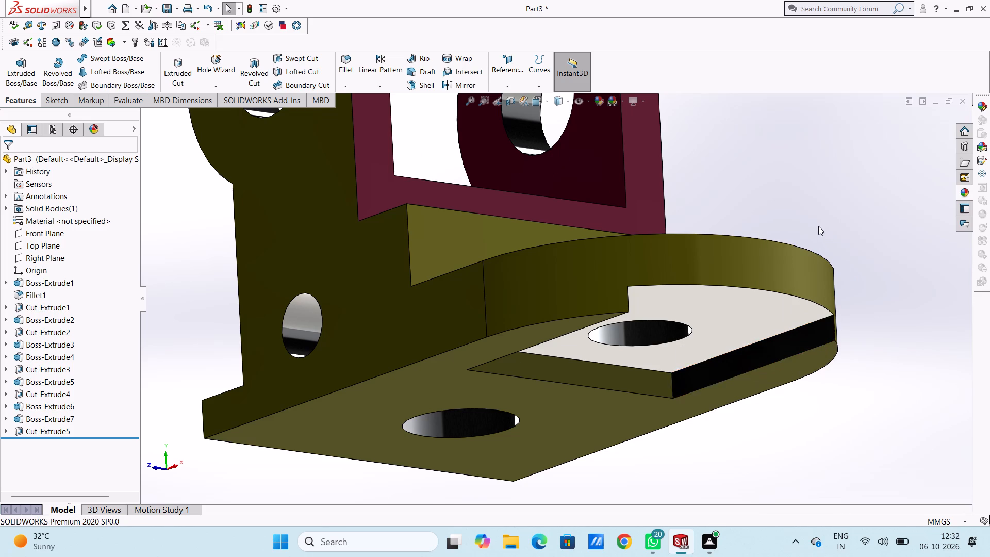
Apply the chromium plate appearance to the long inner end wall of the cut under the rounded end.
scroll(818, 226, up, 3)
middle_drag(792, 237, 791, 292)
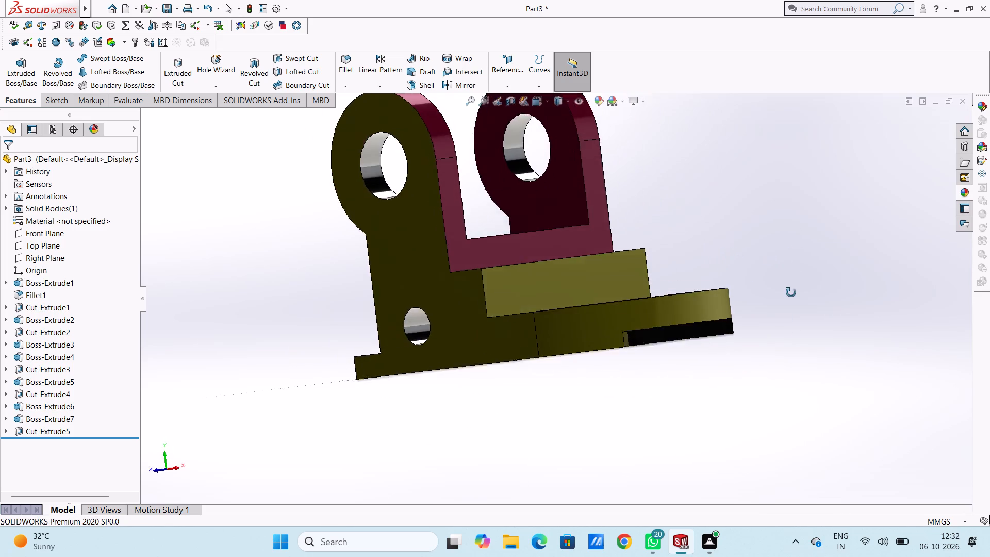
middle_drag(791, 292, 744, 276)
scroll(541, 326, down, 3)
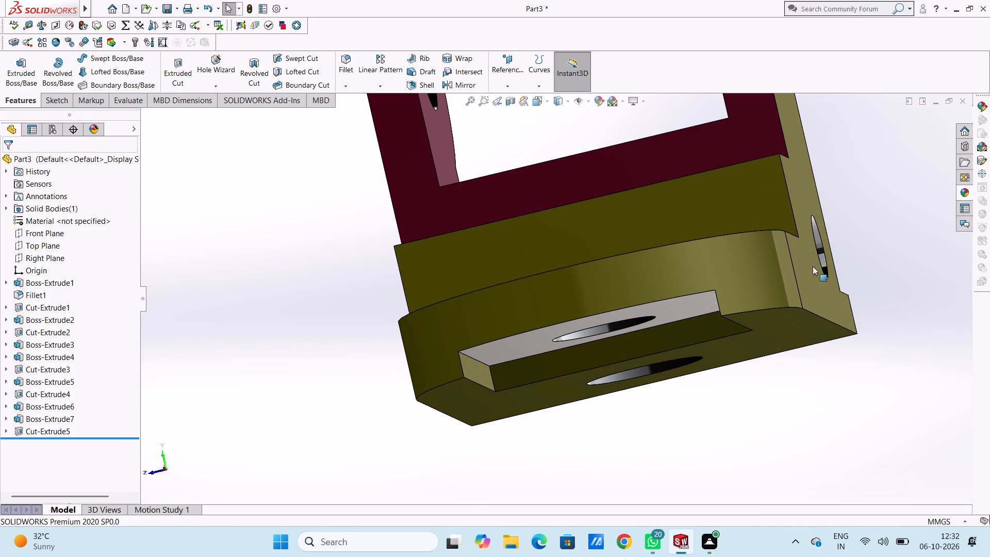
click(963, 189)
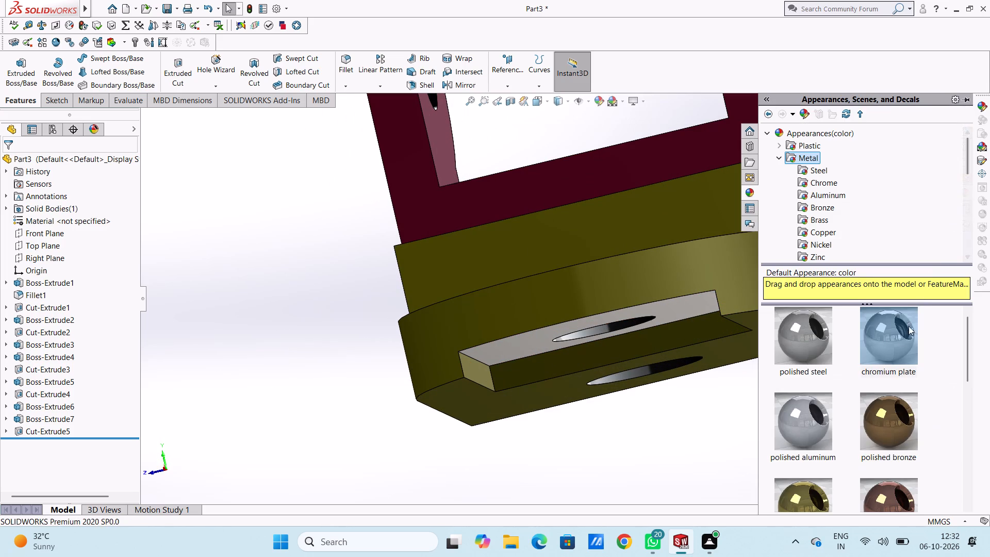
drag(894, 335, 572, 363)
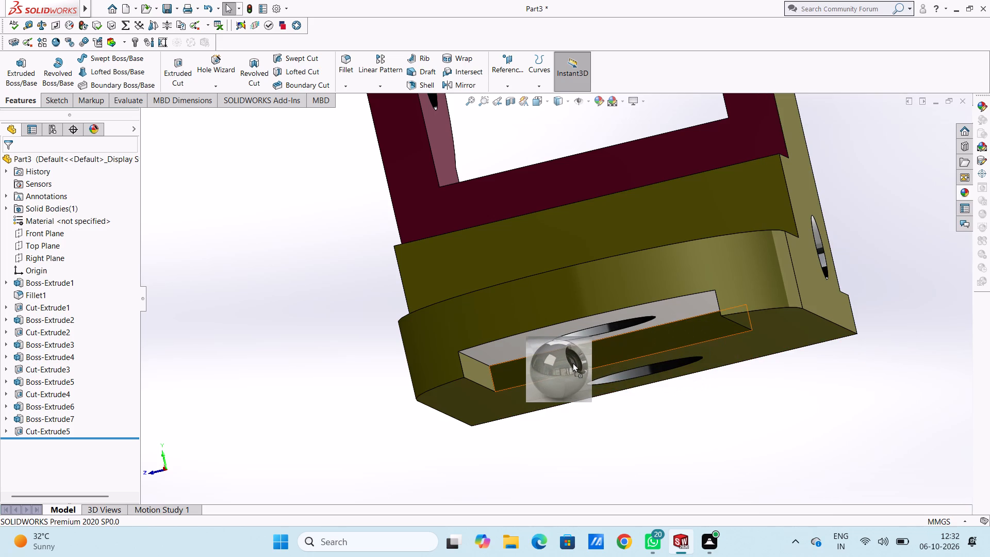
drag(572, 363, 579, 361)
click(579, 361)
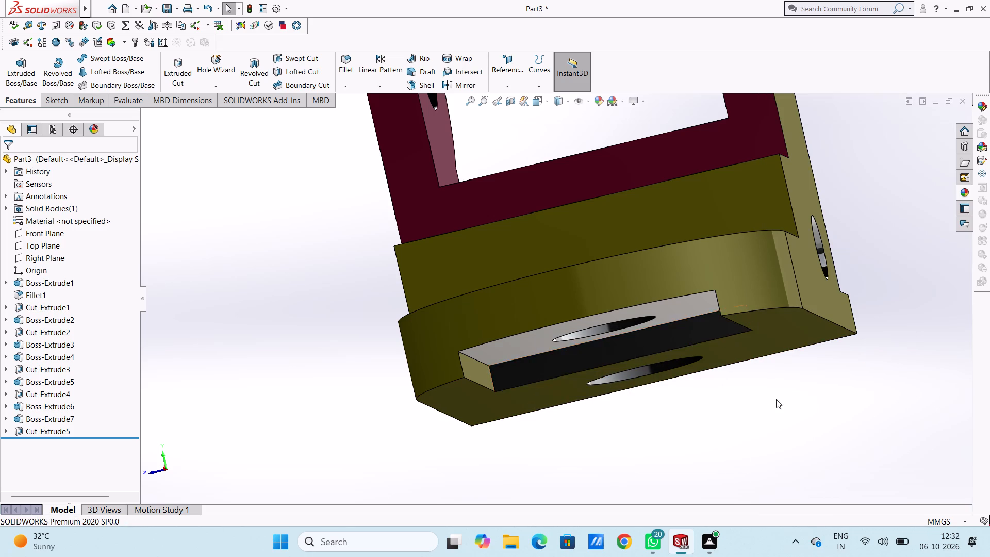
Apply the chromium plate appearance to the remaining near side wall of the cut under the rounded end.
scroll(777, 400, up, 4)
middle_drag(738, 339, 724, 357)
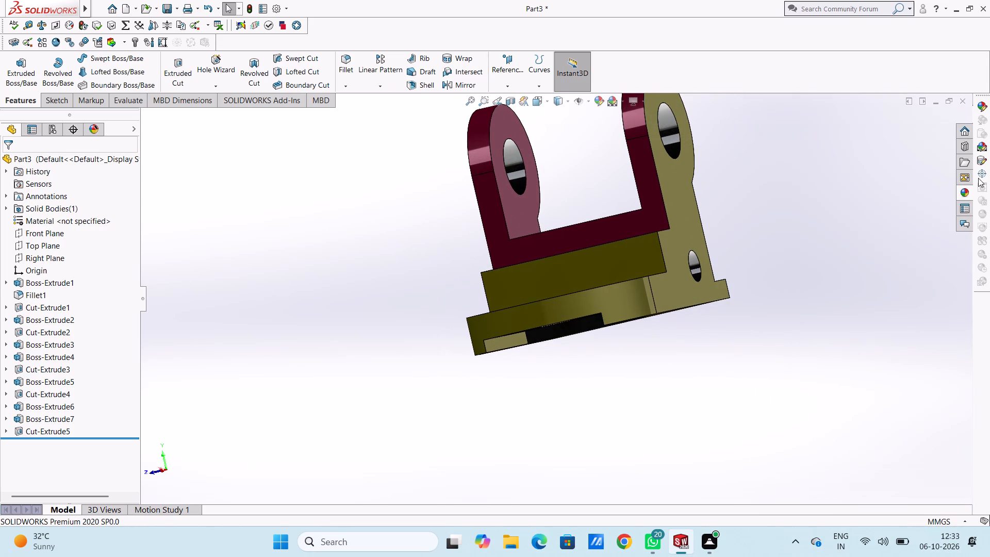
click(963, 190)
scroll(478, 337, down, 2)
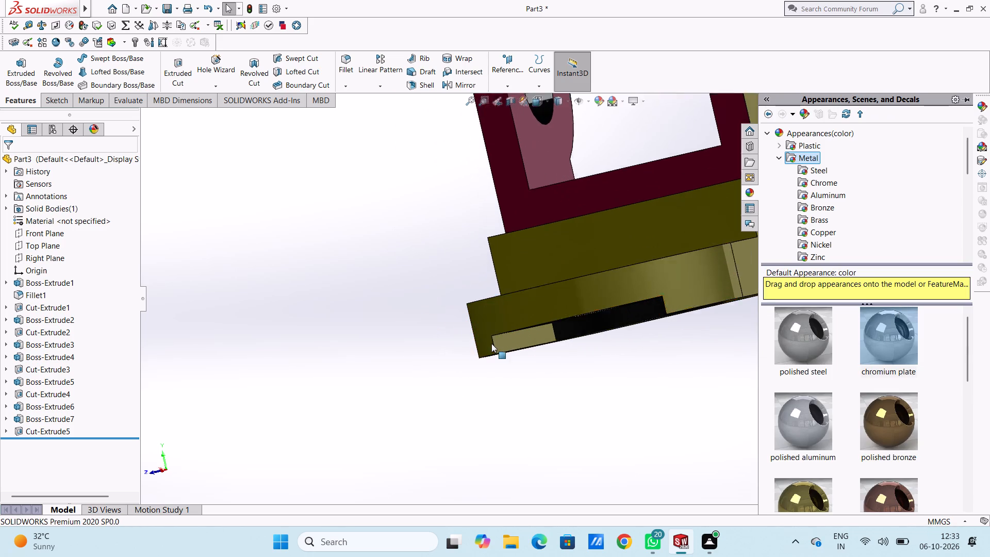
scroll(491, 343, down, 2)
drag(886, 337, 541, 339)
click(541, 339)
Set the whole bracket to the isometric view.
scroll(490, 376, up, 4)
middle_drag(473, 346, 538, 324)
scroll(536, 324, up, 1)
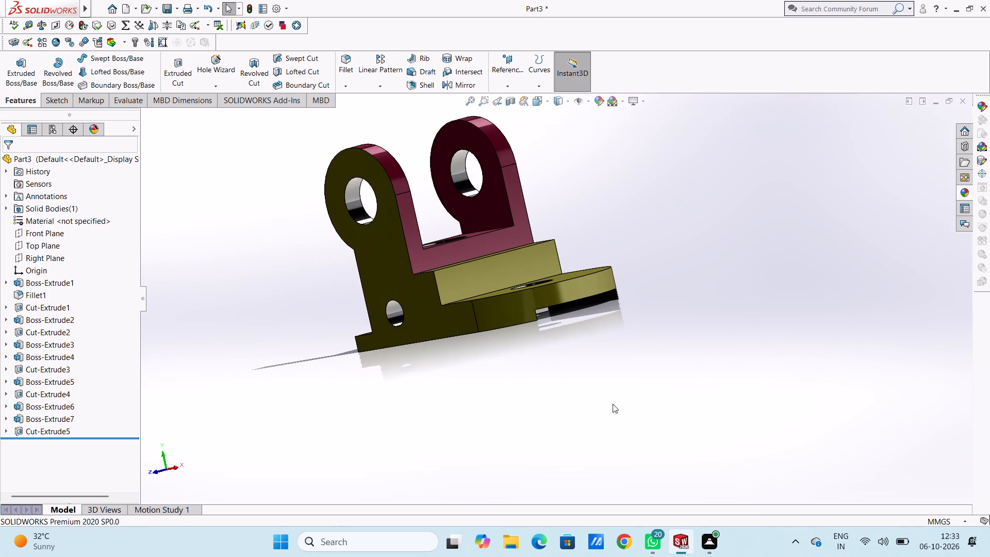
key(Escape)
key(ctrl+7)
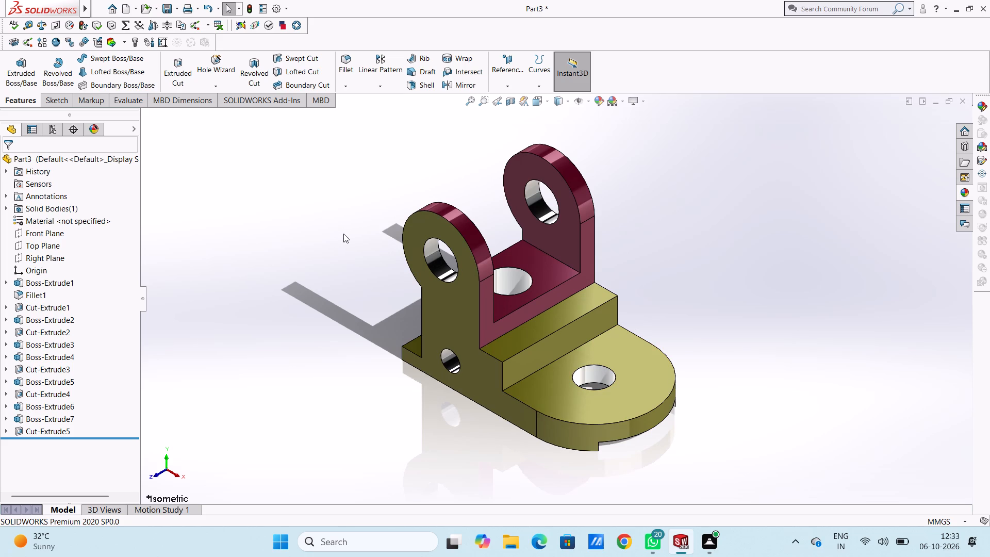
Save the part in the Documents folder as "dual clevis lug base bracket with rounded foot".
key(ctrl+s)
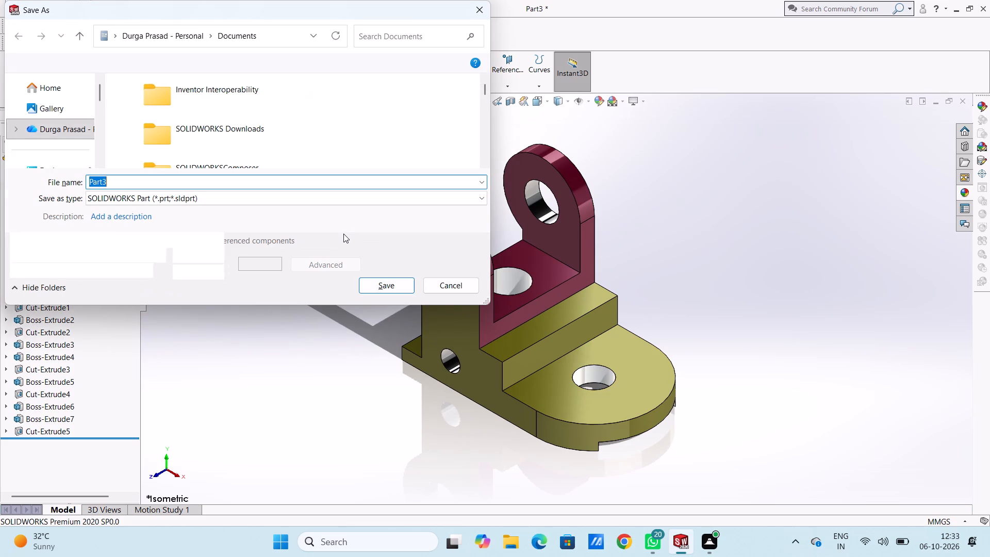
text(dual)
key(space)
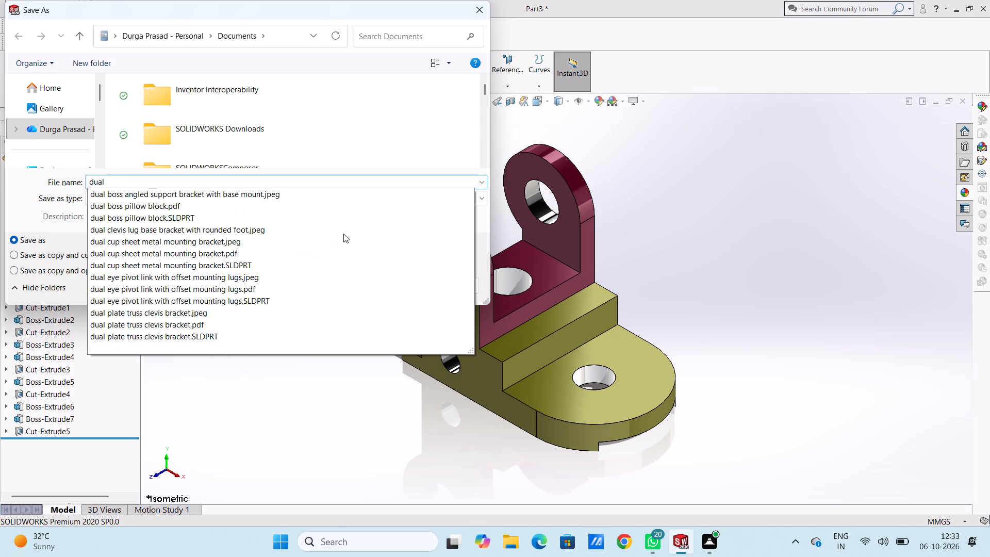
text(cl)
text(ev)
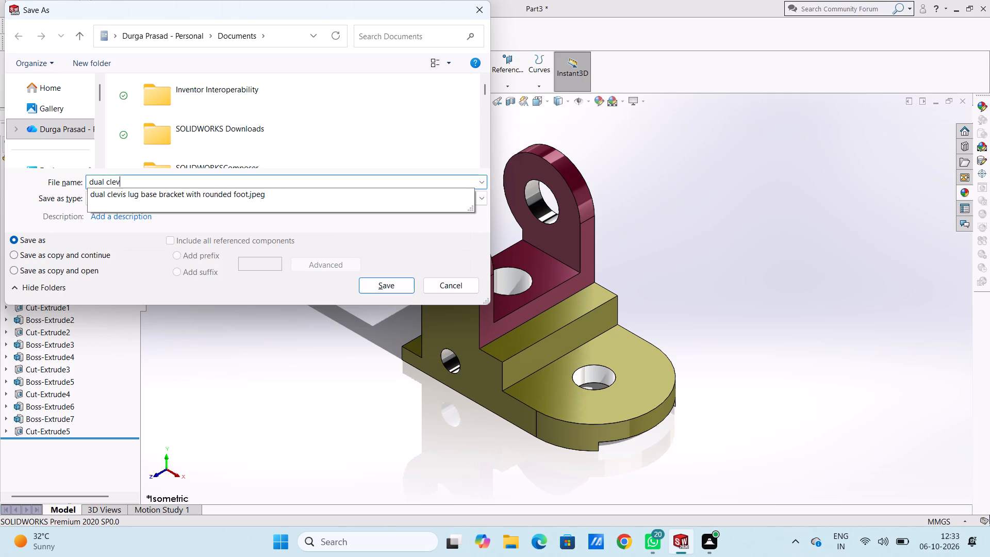
text(is)
key(space)
text(lug)
key(space)
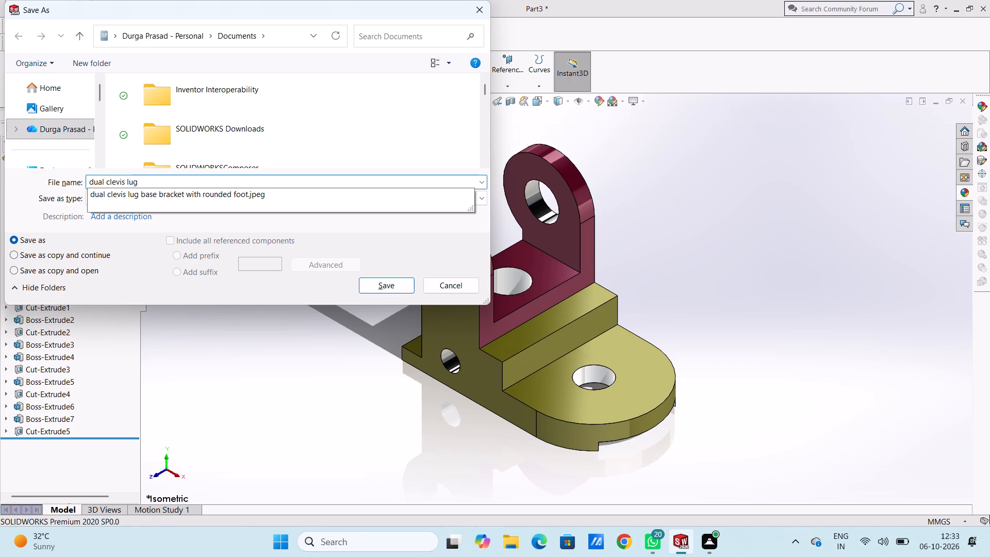
key(b)
text(ase)
key(space)
text(brac)
text(ket v)
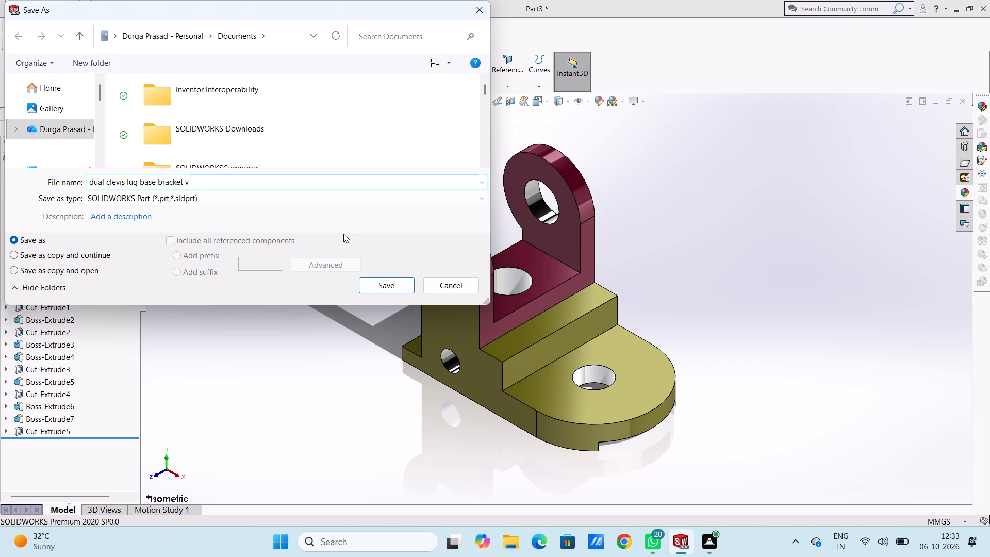
key(BackSpace)
key(e)
key(BackSpace)
text(with)
key(space)
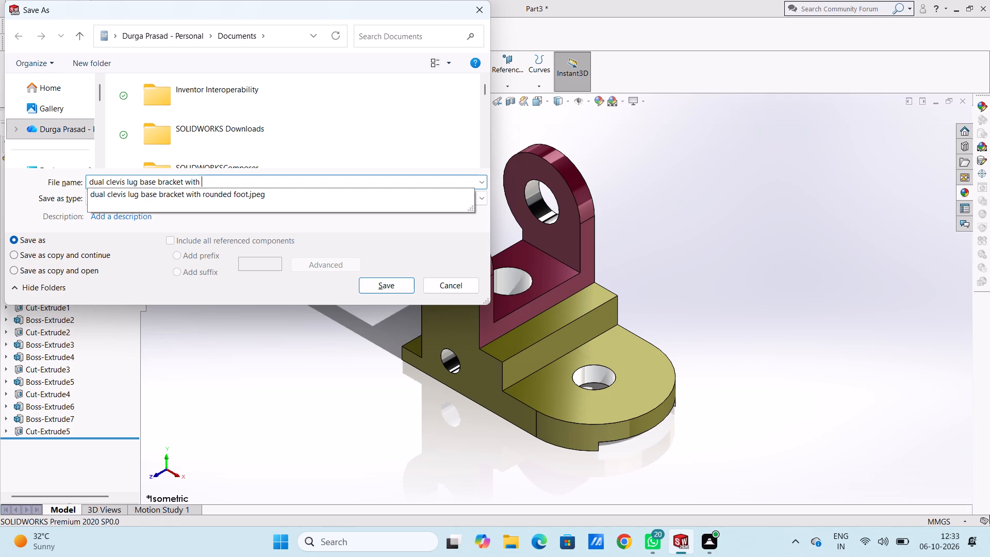
text(rounded)
key(space)
text(foot)
click(382, 284)
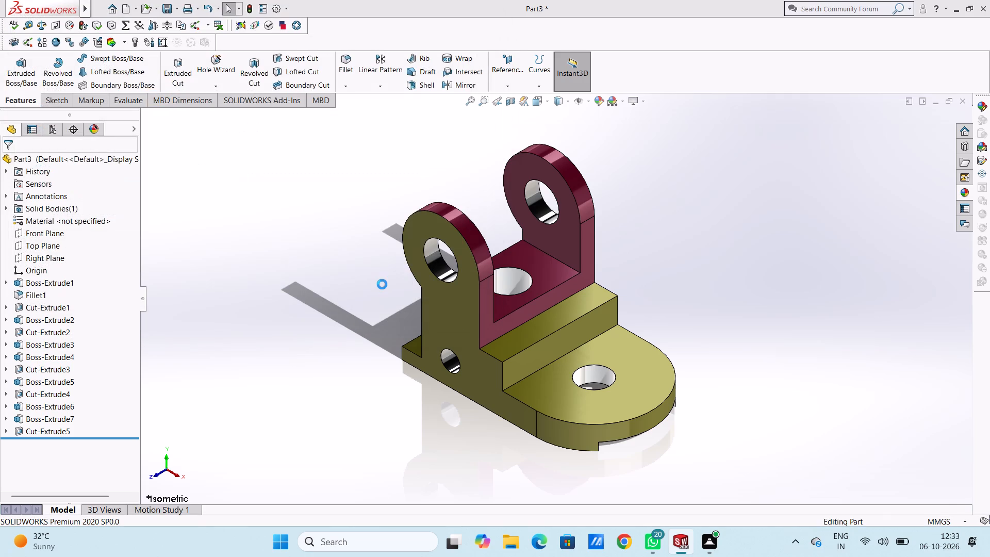
Save a PDF copy of the bracket in Adobe Portable Document Format under the same file name in Documents.
click(173, 10)
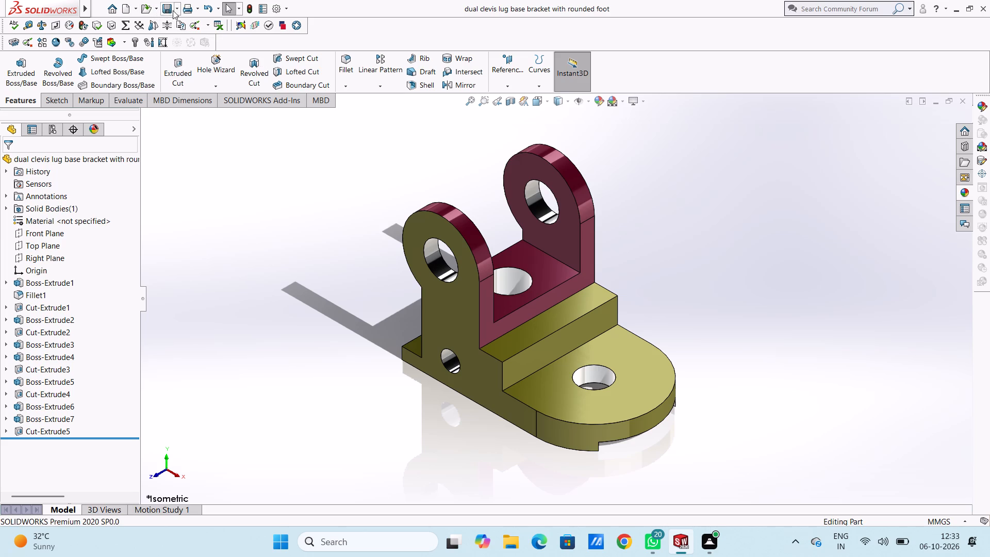
click(177, 9)
click(185, 36)
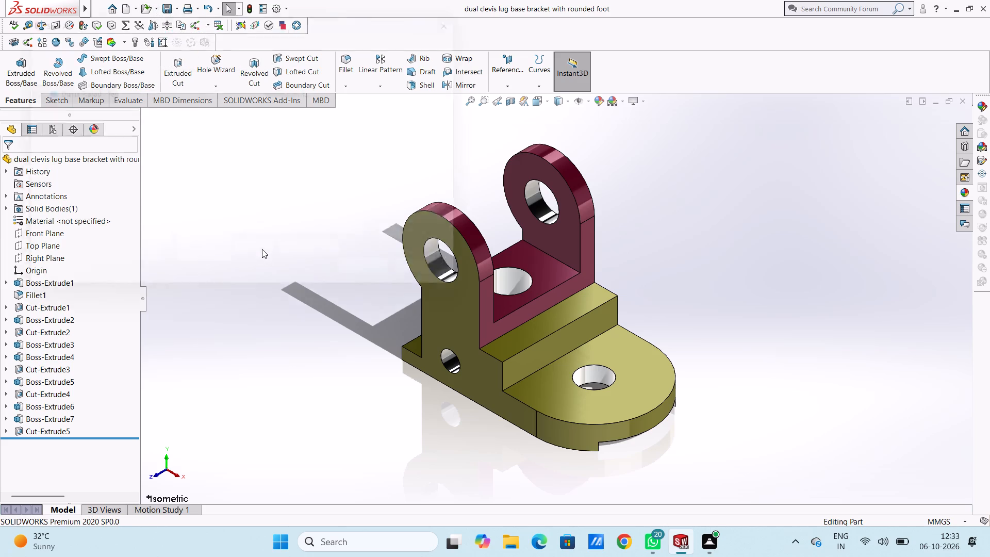
click(291, 198)
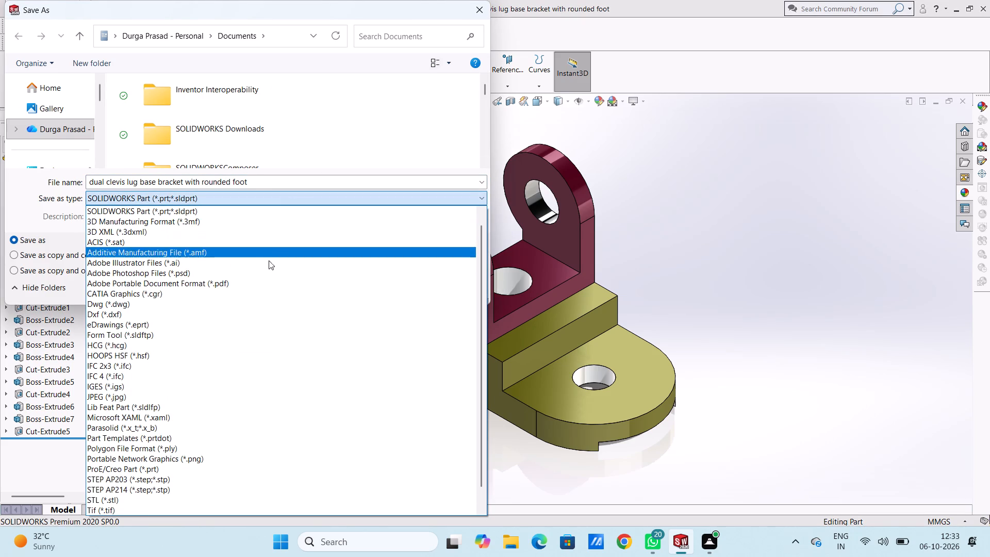
click(260, 280)
click(377, 308)
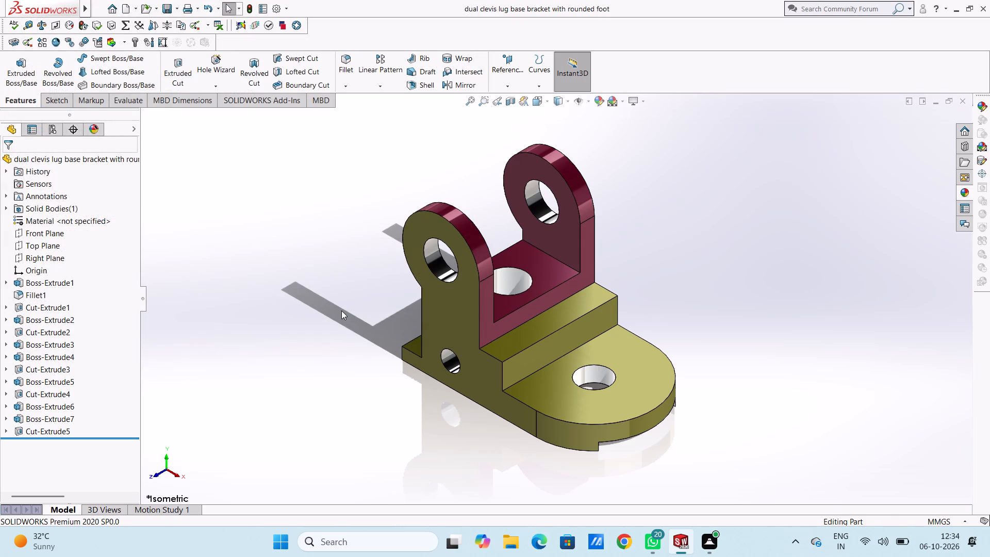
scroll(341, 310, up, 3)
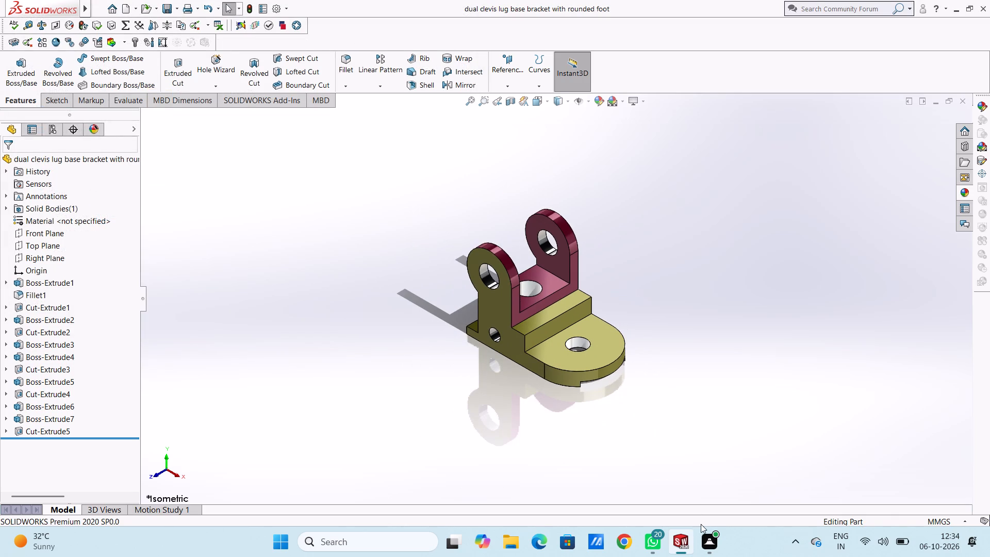